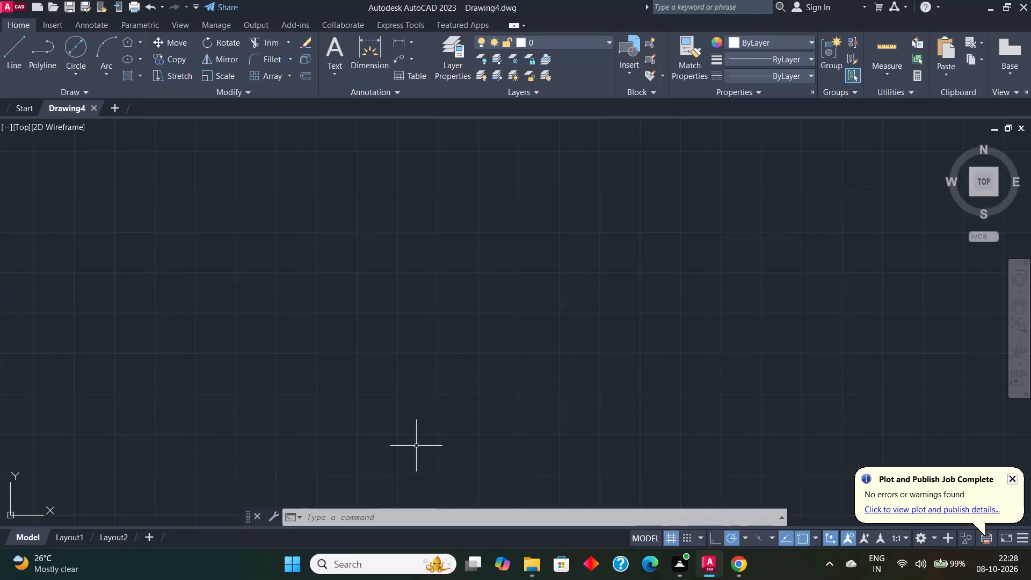
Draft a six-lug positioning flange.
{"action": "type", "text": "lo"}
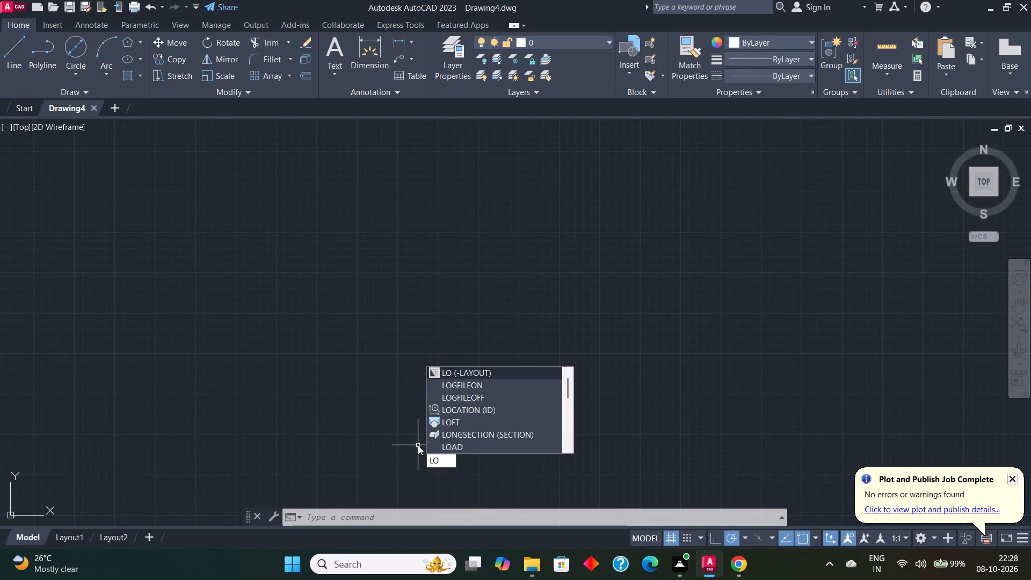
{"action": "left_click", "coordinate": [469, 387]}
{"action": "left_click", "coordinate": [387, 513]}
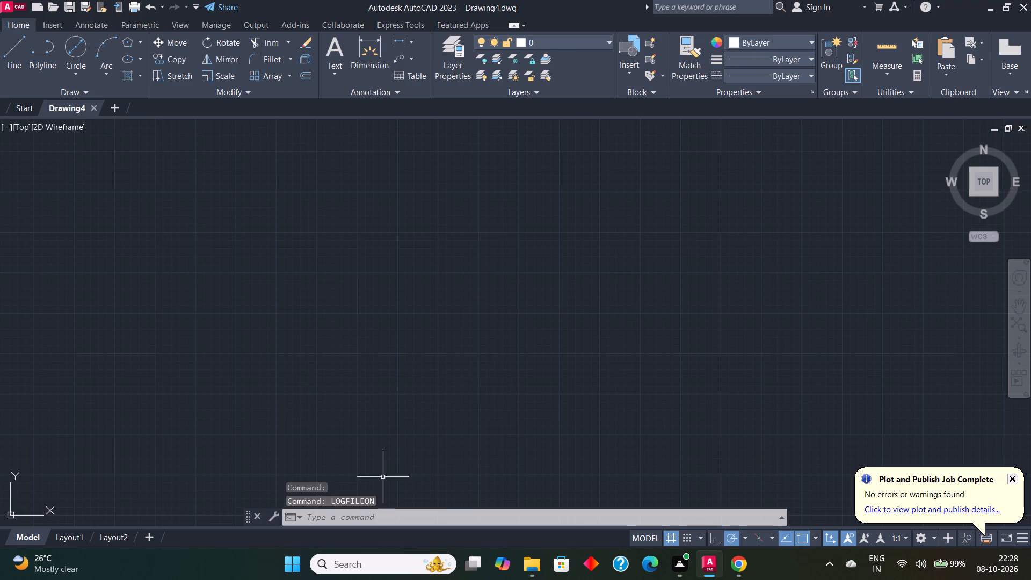
Create a new layer, Layer1, and load and assign the ACAD_ISO02W100 ISO dash linetype to it.
{"action": "left_click", "coordinate": [358, 513]}
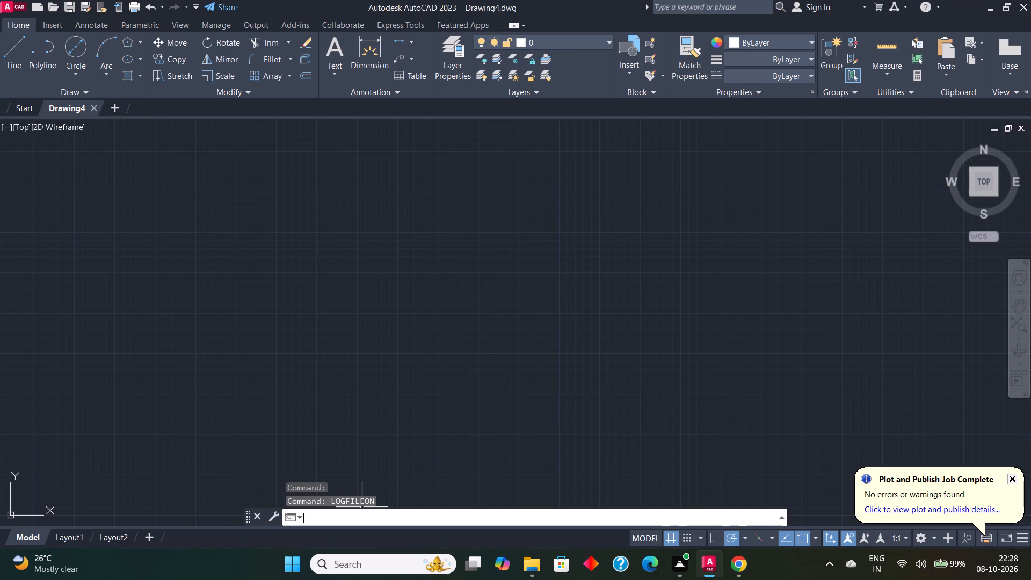
{"action": "type", "text": "lay"}
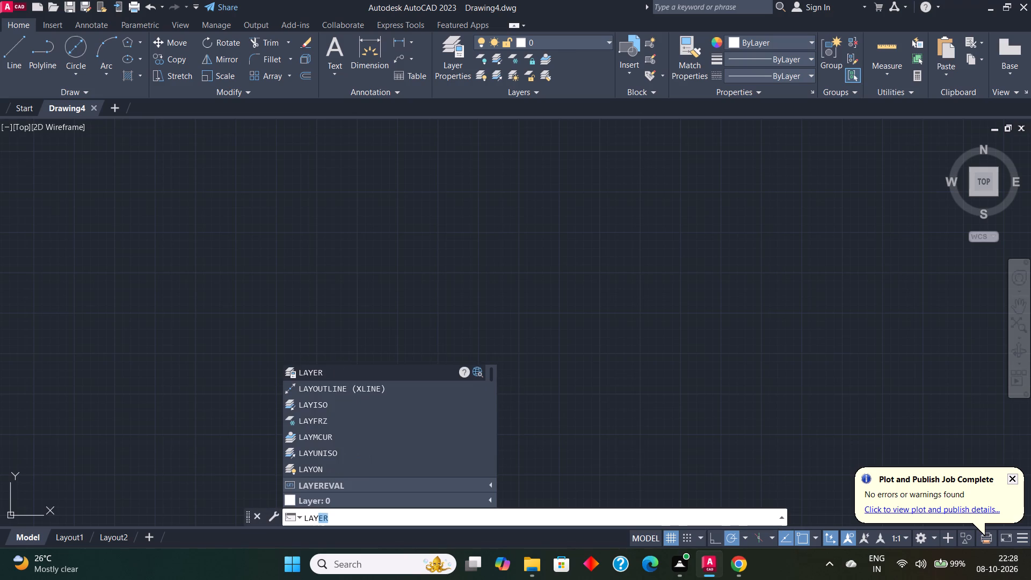
{"action": "left_click", "coordinate": [322, 376]}
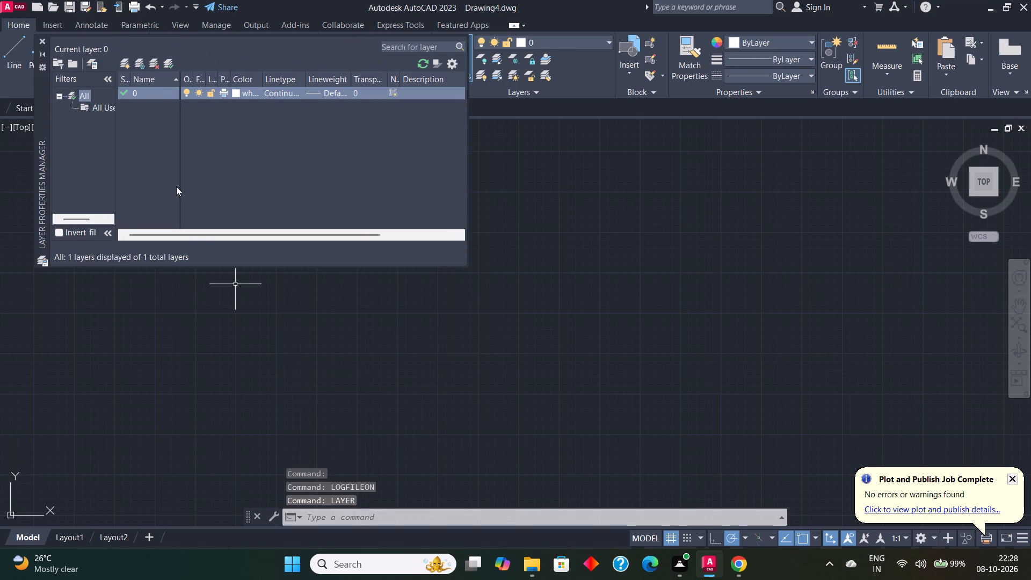
{"action": "left_click", "coordinate": [127, 64]}
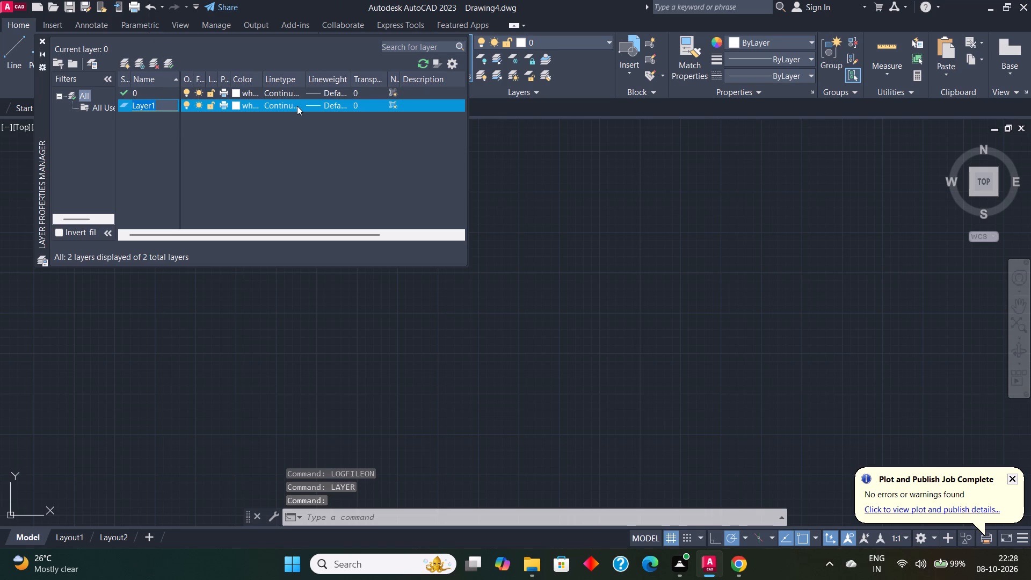
{"action": "left_click", "coordinate": [285, 105]}
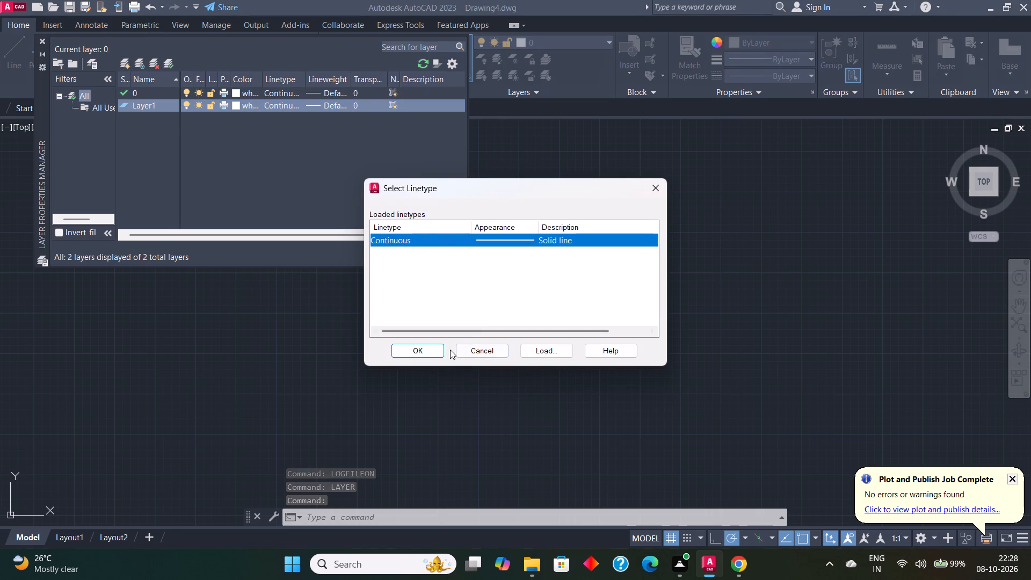
{"action": "left_click", "coordinate": [547, 351]}
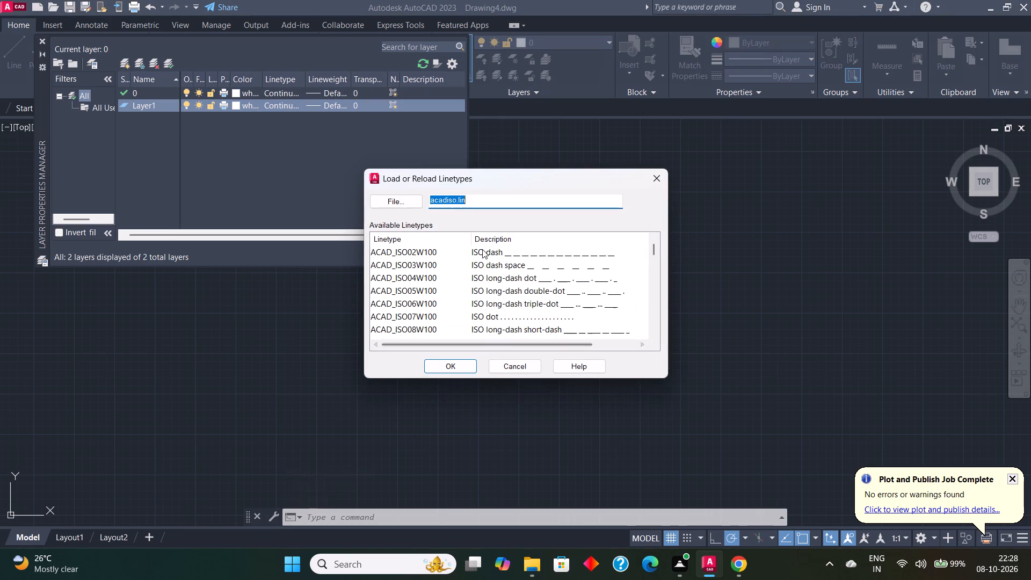
{"action": "left_click", "coordinate": [495, 249]}
{"action": "left_click", "coordinate": [460, 369]}
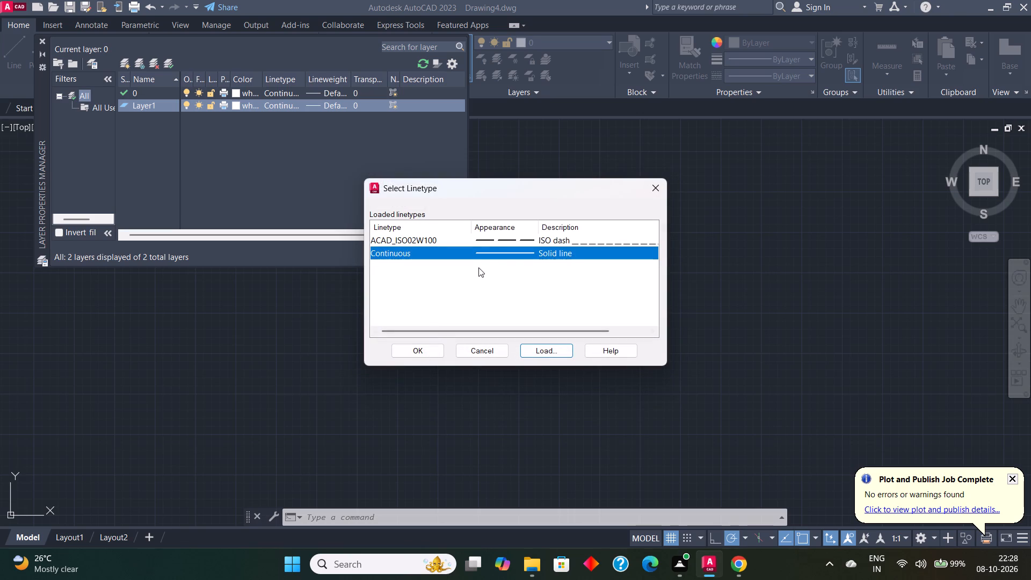
{"action": "left_click", "coordinate": [485, 238]}
{"action": "left_click", "coordinate": [430, 350]}
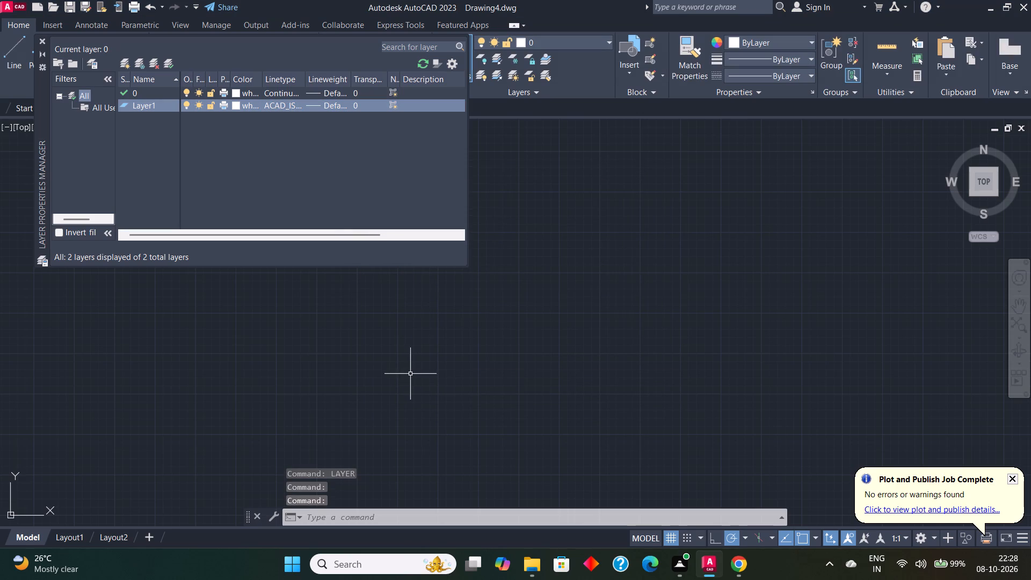
{"action": "left_click", "coordinate": [345, 513]}
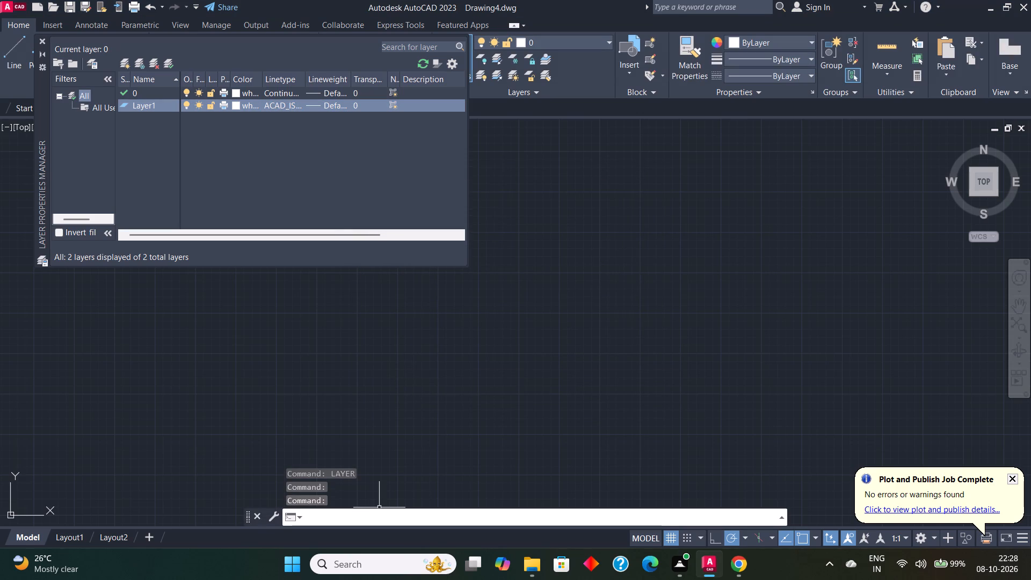
{"action": "left_click", "coordinate": [46, 42]}
Modify the ISO-25 dimension style so that its arrow size is 7.
{"action": "left_click", "coordinate": [384, 518]}
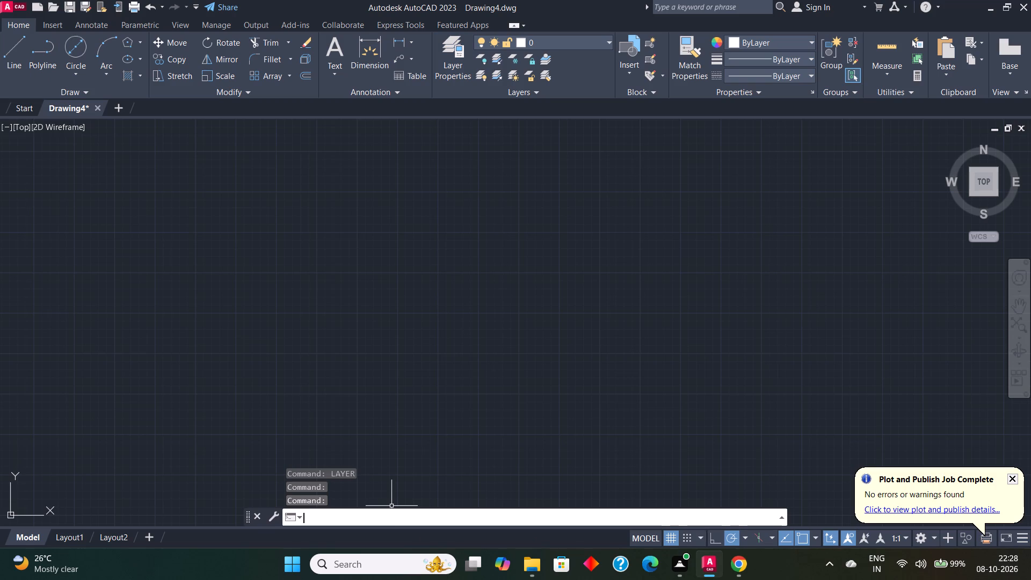
{"action": "type", "text": "di"}
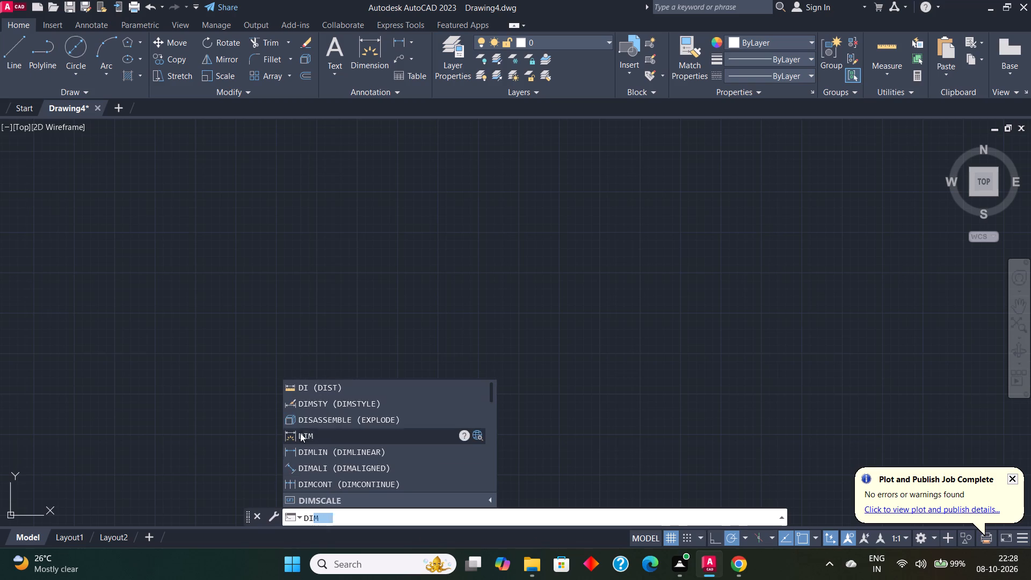
{"action": "left_click", "coordinate": [333, 403]}
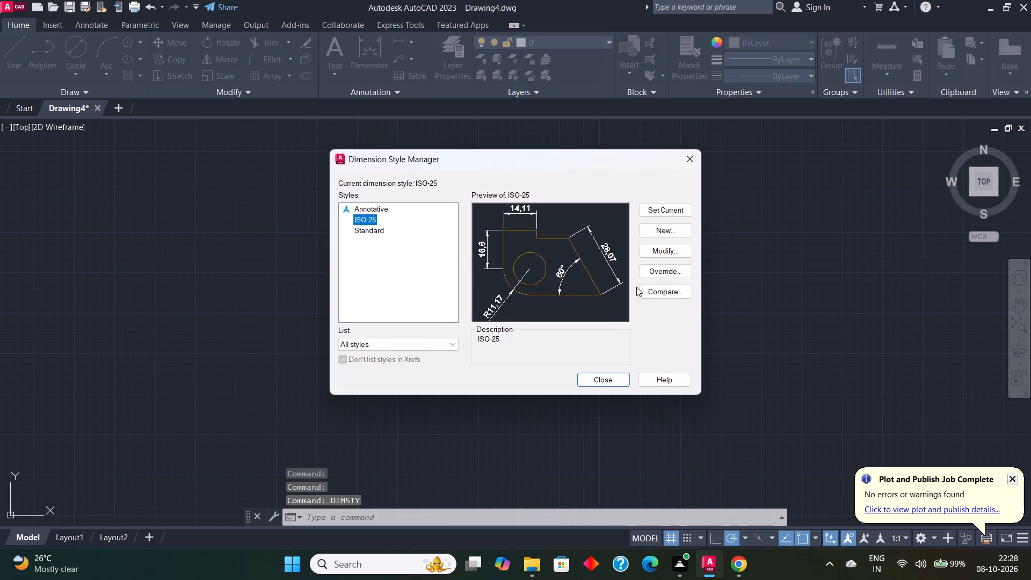
{"action": "left_click", "coordinate": [663, 247]}
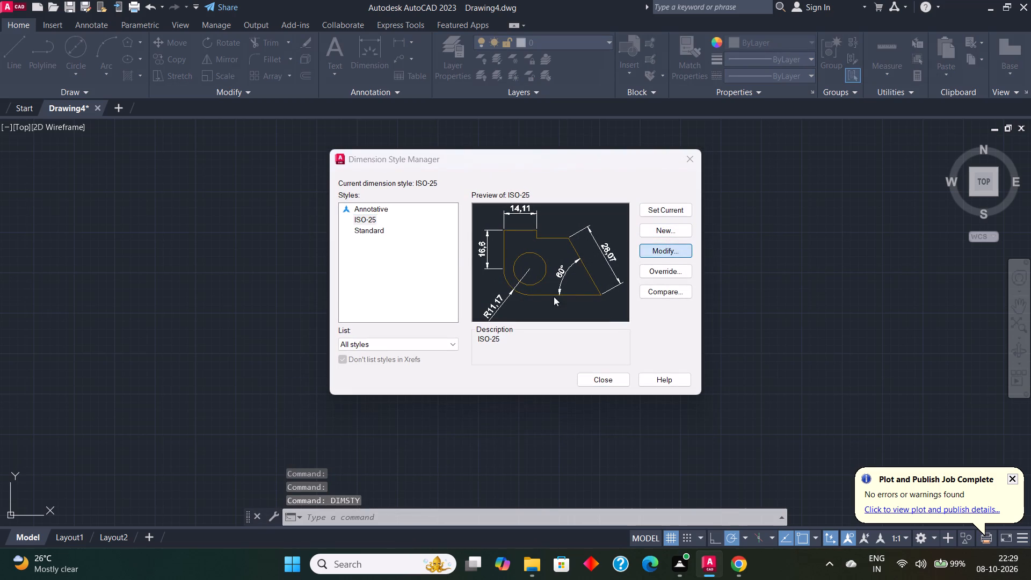
{"action": "left_click", "coordinate": [389, 136]}
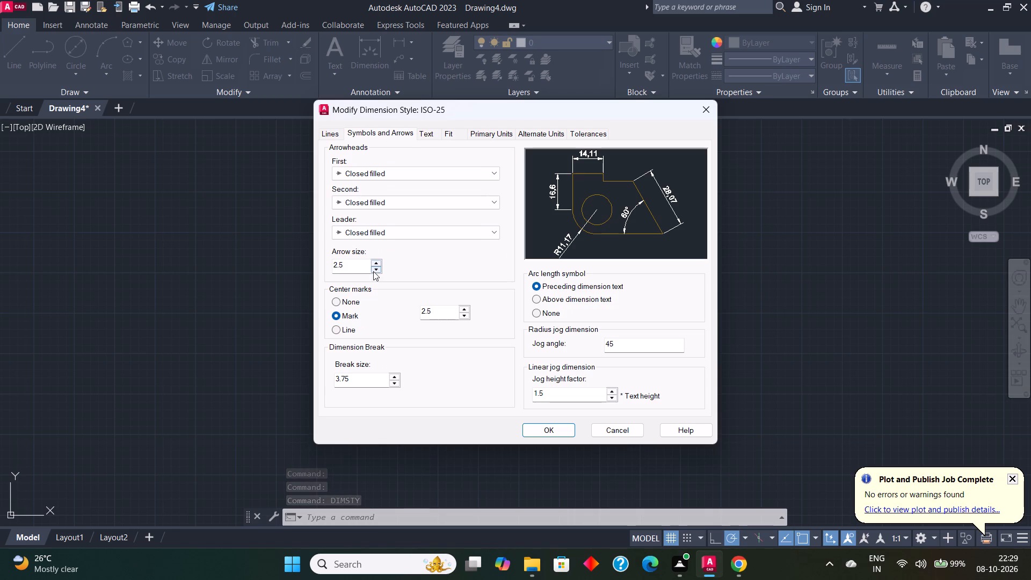
{"action": "left_click_drag", "start_coordinate": [358, 264], "coordinate": [313, 264]}
{"action": "key", "text": "7"}
{"action": "key", "text": "Return"}
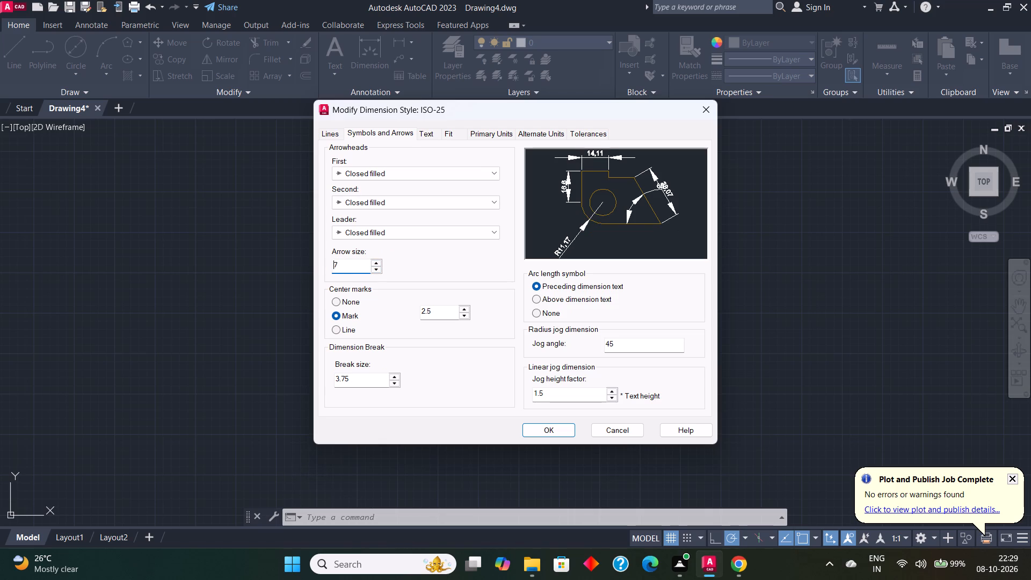
Set the ISO-25 dimension text height to 9 and make this style current.
{"action": "left_click", "coordinate": [433, 135]}
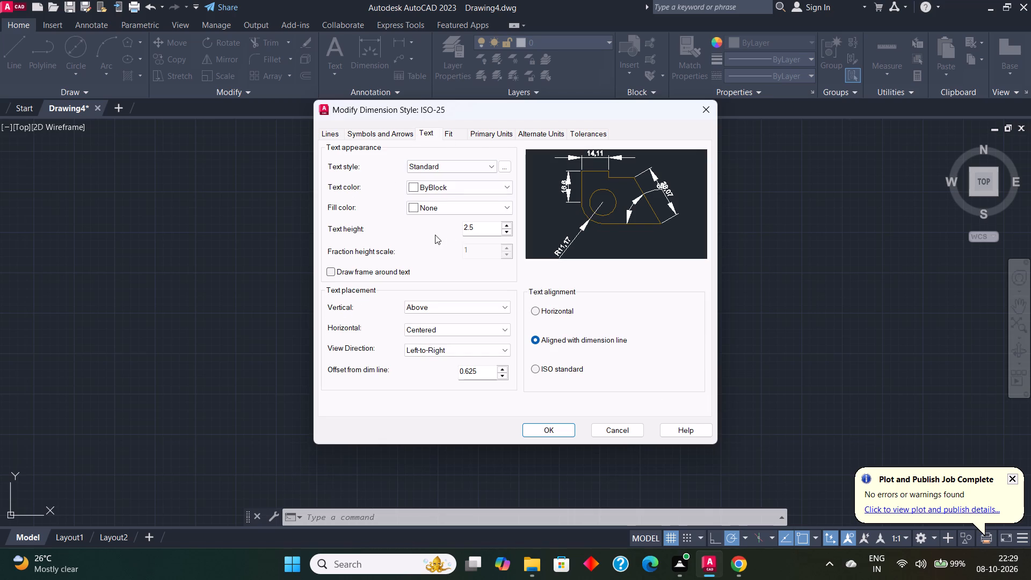
{"action": "left_click_drag", "start_coordinate": [483, 227], "coordinate": [458, 227]}
{"action": "key", "text": "9"}
{"action": "key", "text": "Return"}
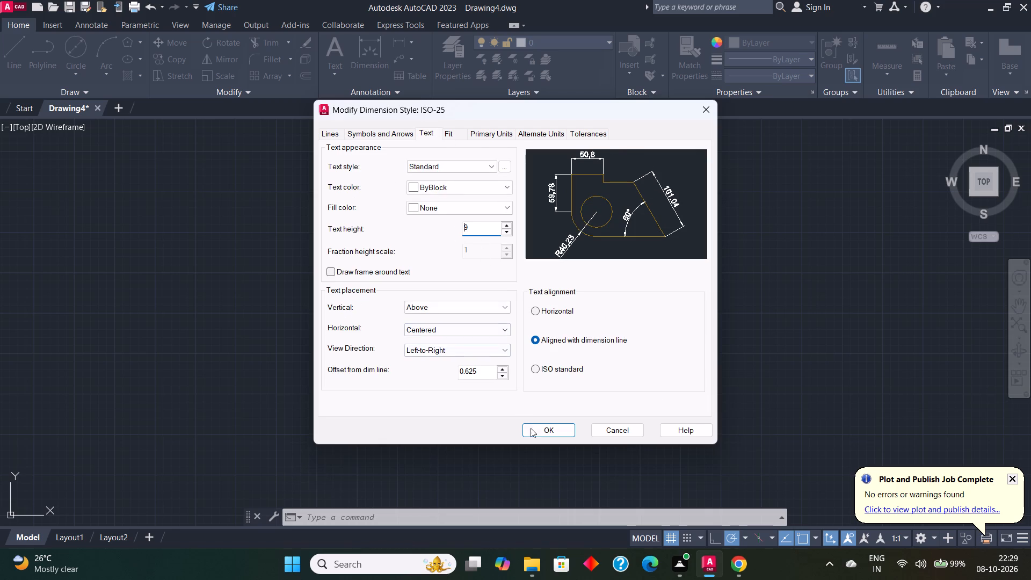
{"action": "left_click", "coordinate": [535, 428]}
{"action": "left_click", "coordinate": [666, 206]}
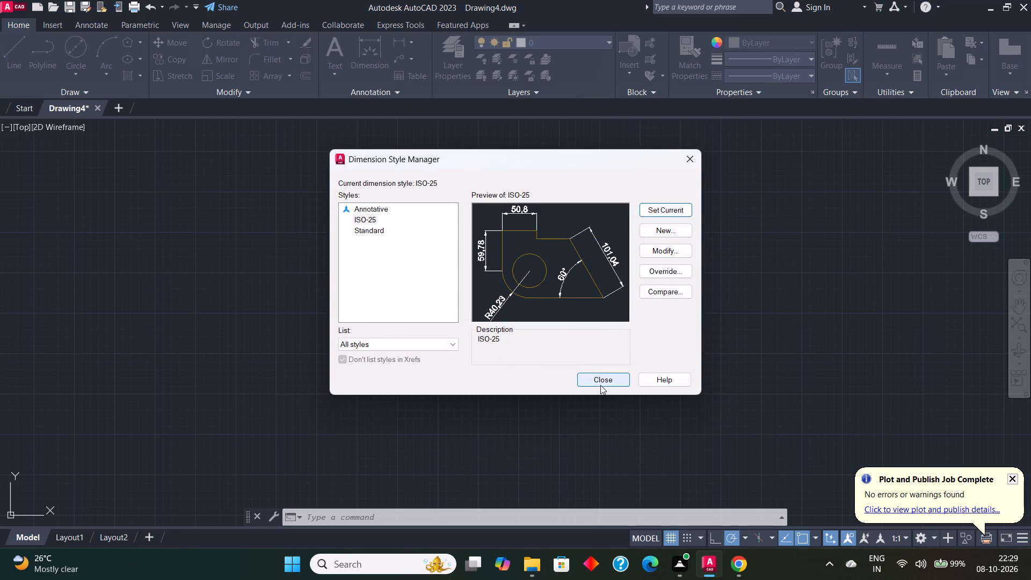
{"action": "left_click", "coordinate": [600, 385]}
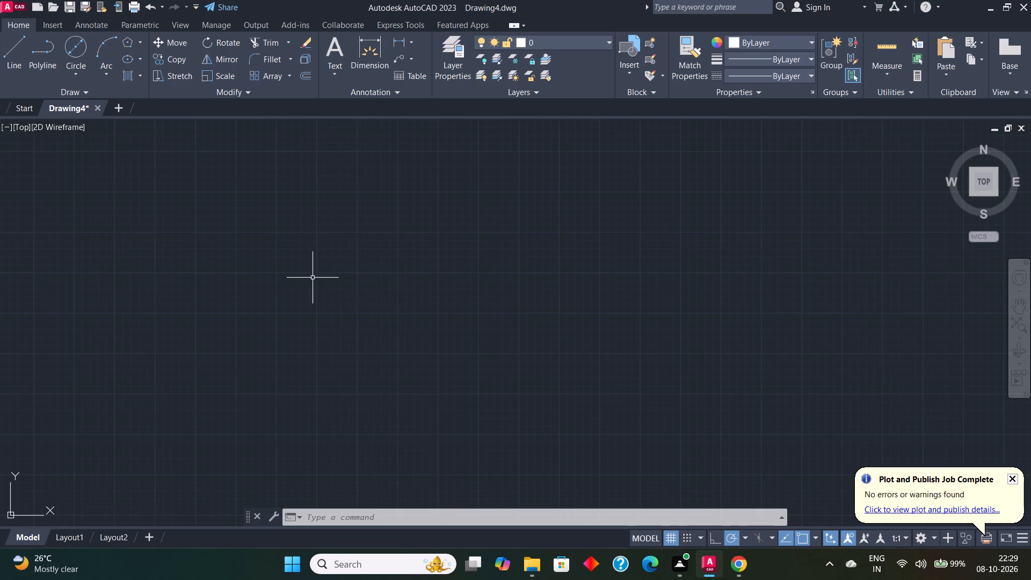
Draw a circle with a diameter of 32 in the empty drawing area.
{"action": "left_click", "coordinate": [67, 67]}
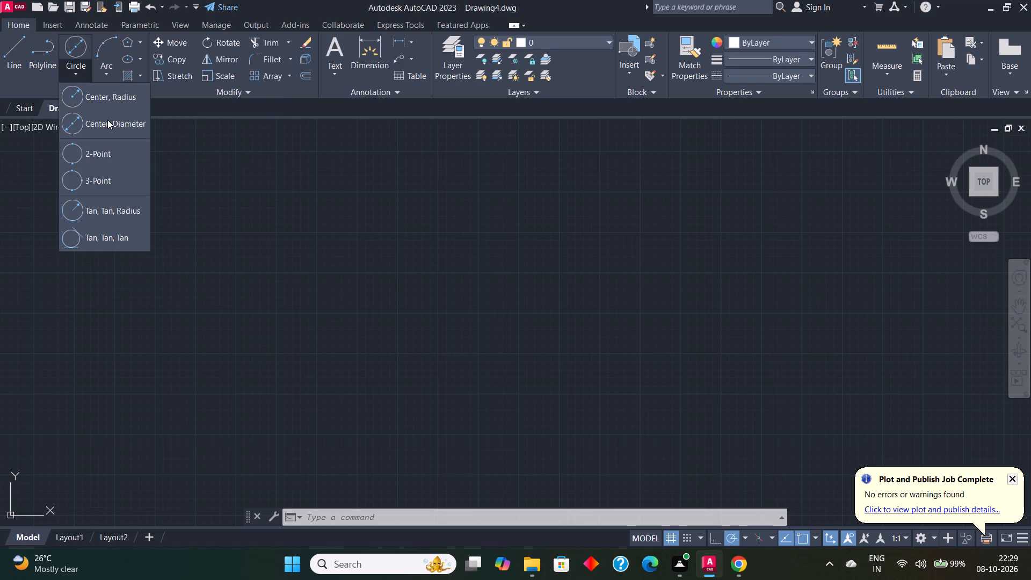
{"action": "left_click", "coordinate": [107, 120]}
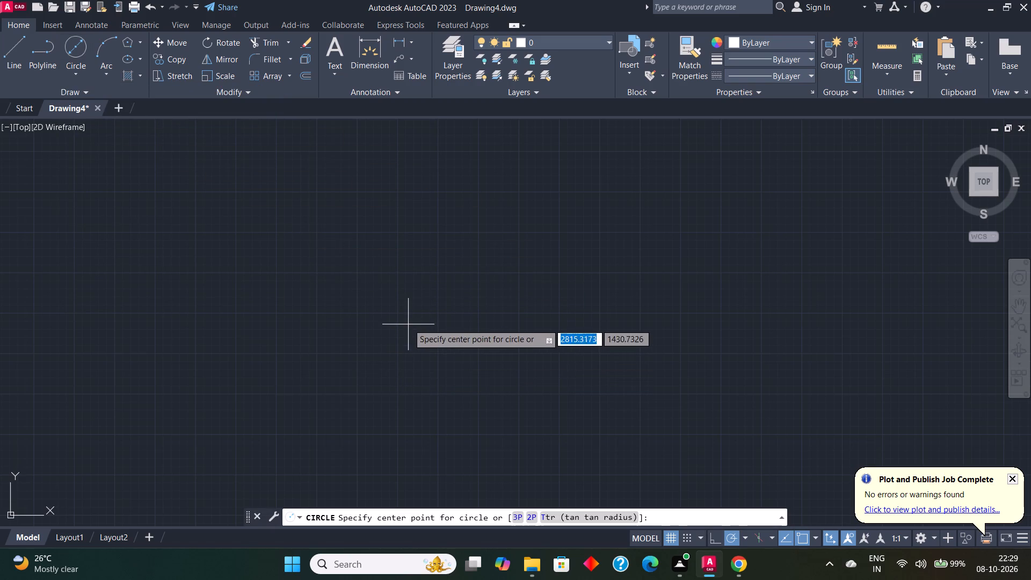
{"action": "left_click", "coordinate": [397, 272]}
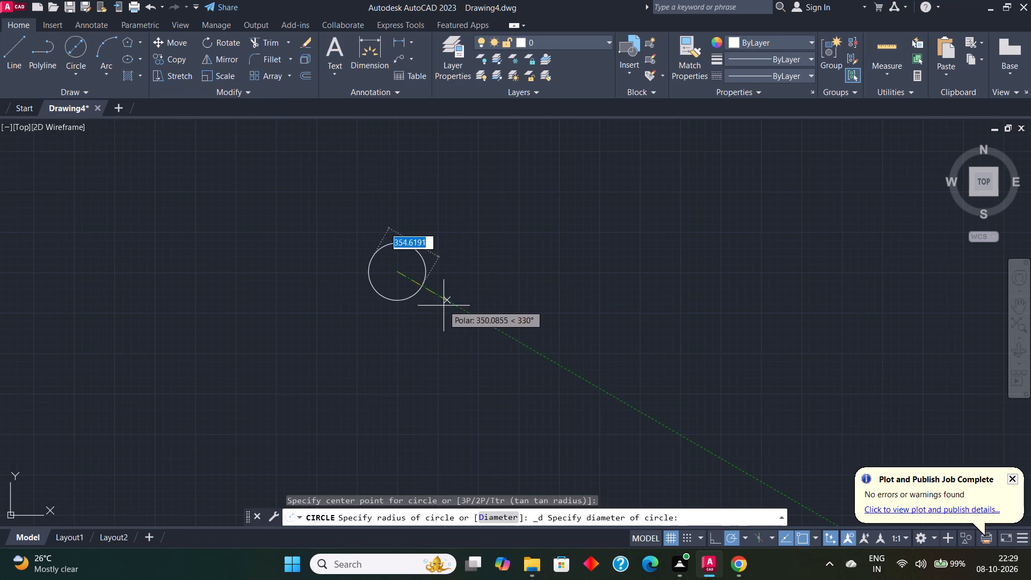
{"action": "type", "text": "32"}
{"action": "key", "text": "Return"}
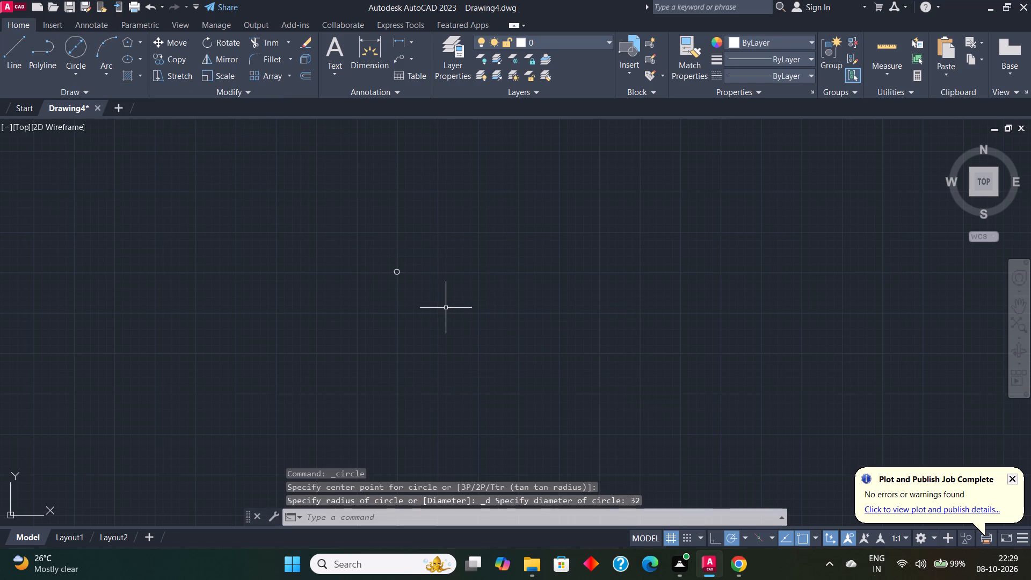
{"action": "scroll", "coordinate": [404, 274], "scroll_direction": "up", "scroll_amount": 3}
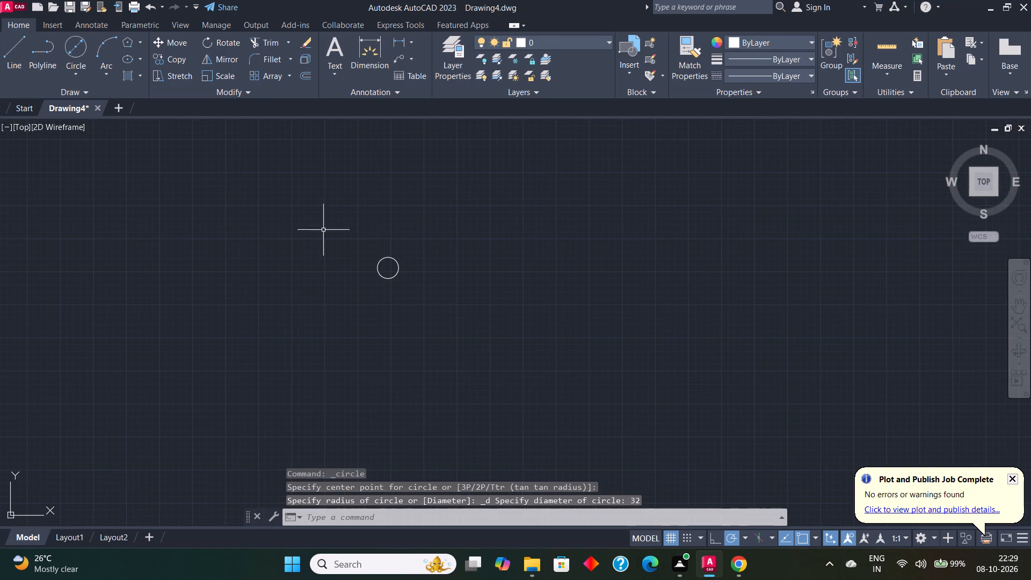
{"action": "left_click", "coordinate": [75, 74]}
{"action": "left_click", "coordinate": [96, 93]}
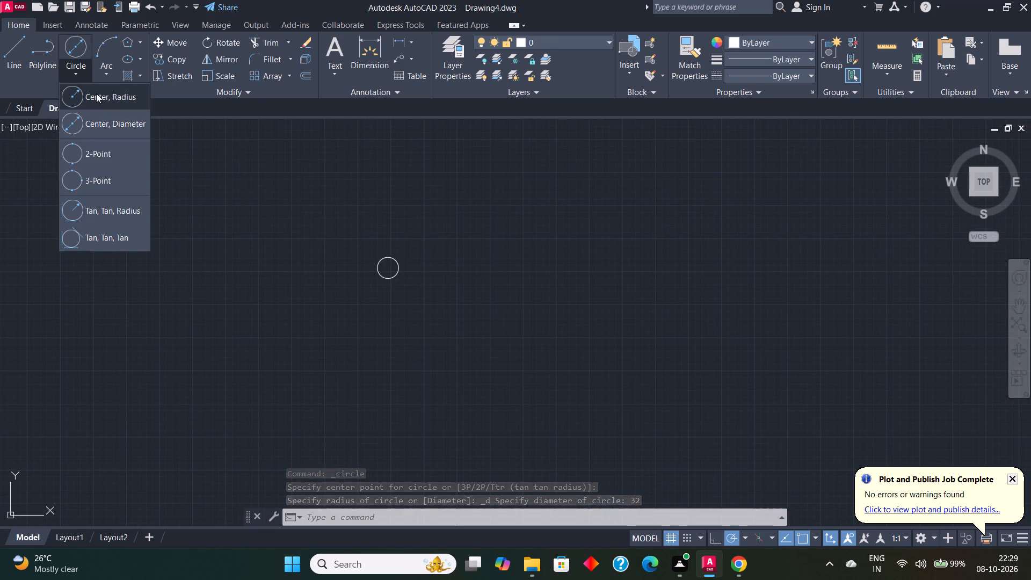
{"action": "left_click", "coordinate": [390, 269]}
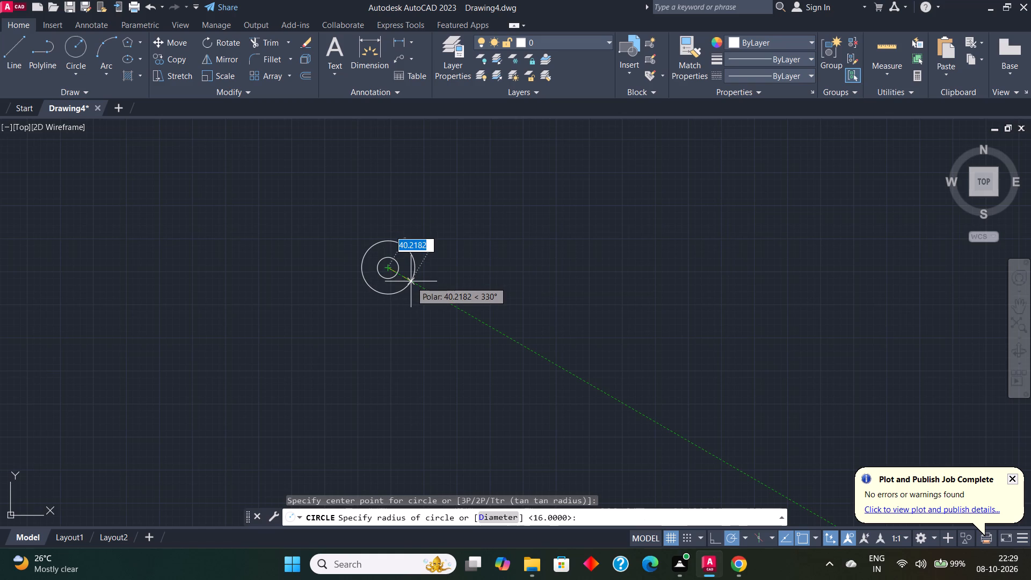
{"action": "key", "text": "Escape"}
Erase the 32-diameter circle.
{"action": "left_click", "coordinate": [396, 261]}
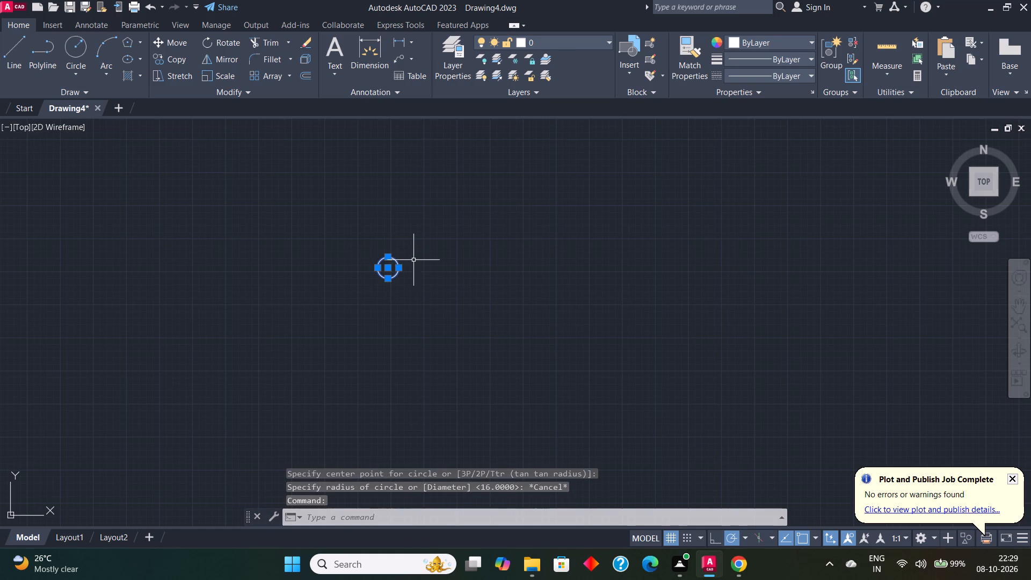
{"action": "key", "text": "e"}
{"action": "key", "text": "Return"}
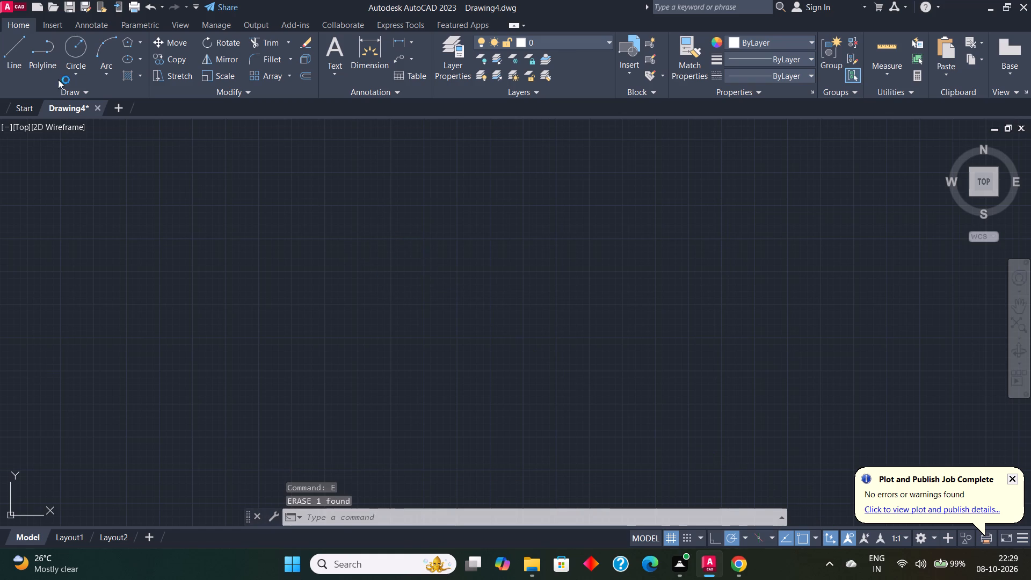
Draw a circle with a radius of 30 near the middle of the drawing area.
{"action": "left_click", "coordinate": [67, 69]}
{"action": "left_click", "coordinate": [106, 96]}
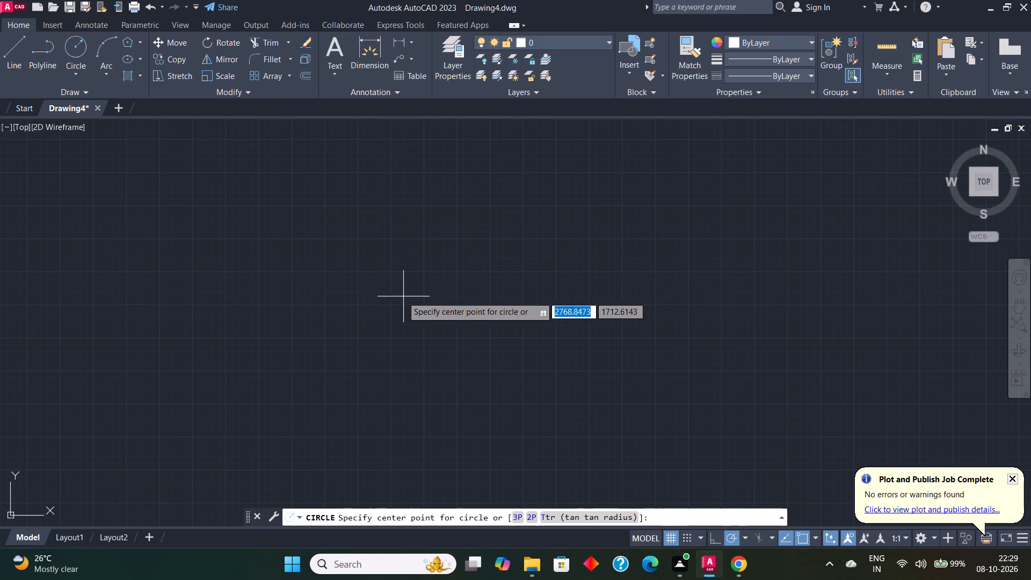
{"action": "left_click", "coordinate": [393, 303]}
{"action": "type", "text": "30"}
{"action": "key", "text": "Return"}
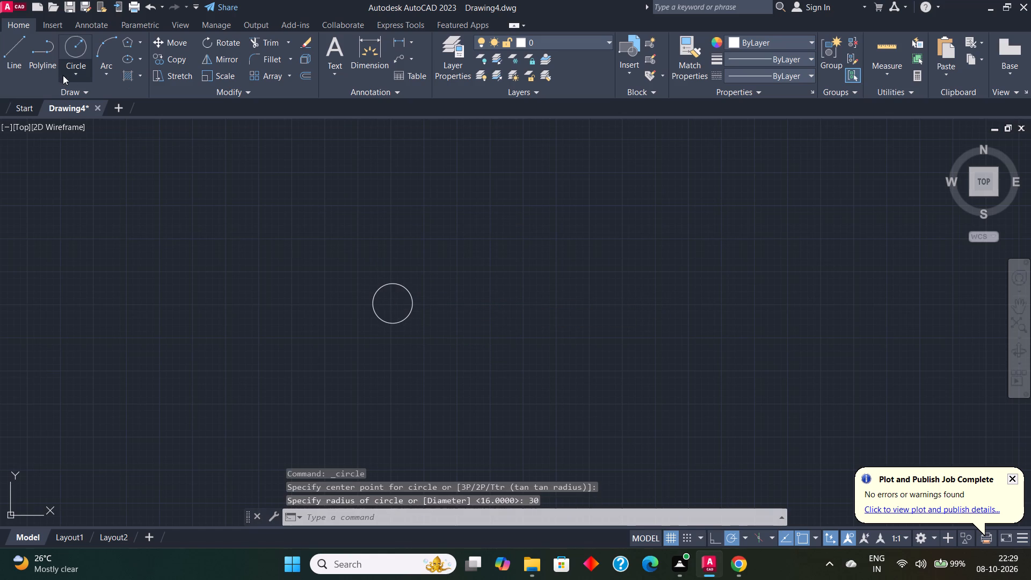
Draw a circle with a radius of 35 concentric with the existing 30-radius circle.
{"action": "left_click", "coordinate": [70, 73]}
{"action": "left_click", "coordinate": [88, 95]}
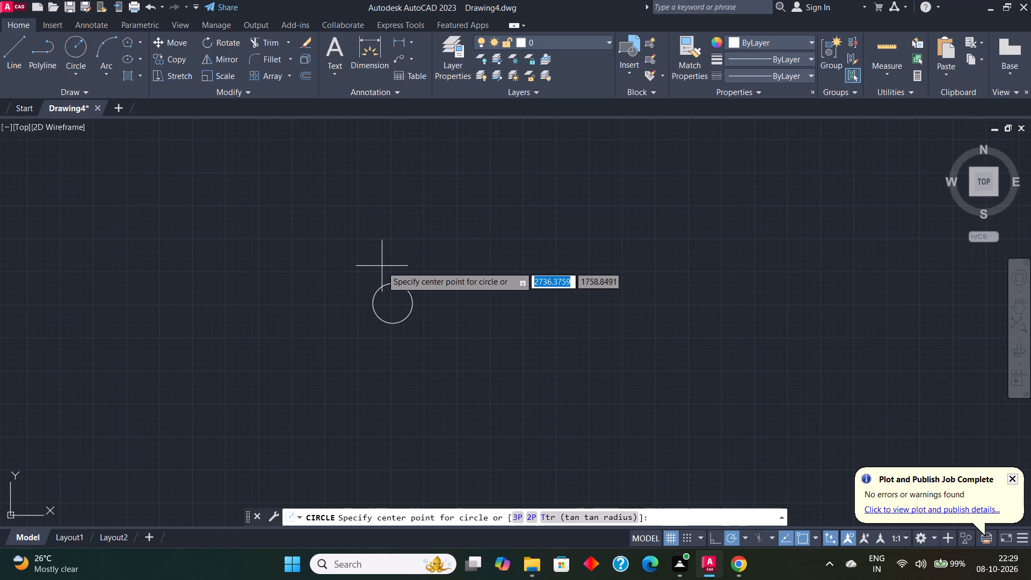
{"action": "left_click", "coordinate": [395, 304]}
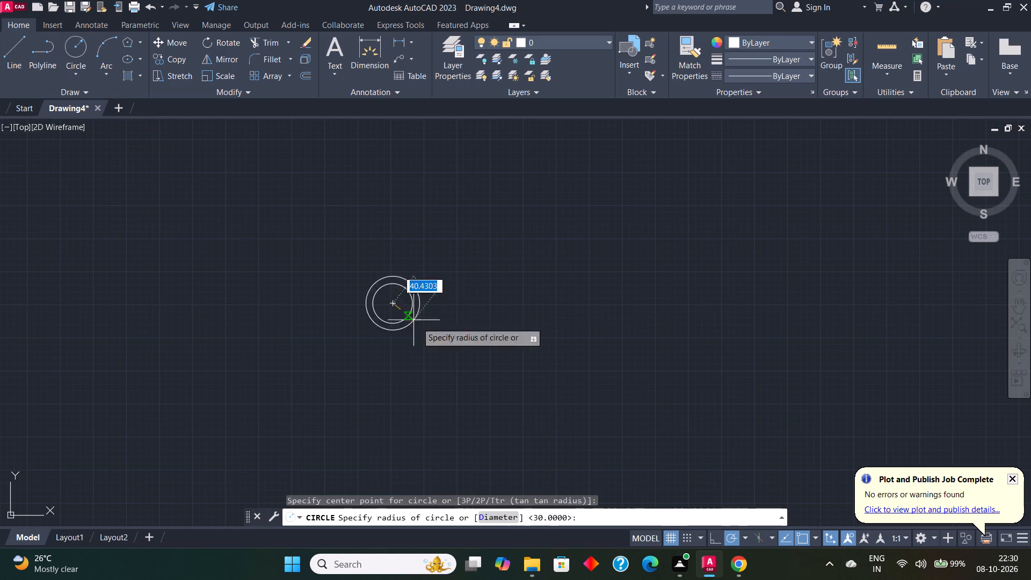
{"action": "type", "text": "35"}
{"action": "key", "text": "Return"}
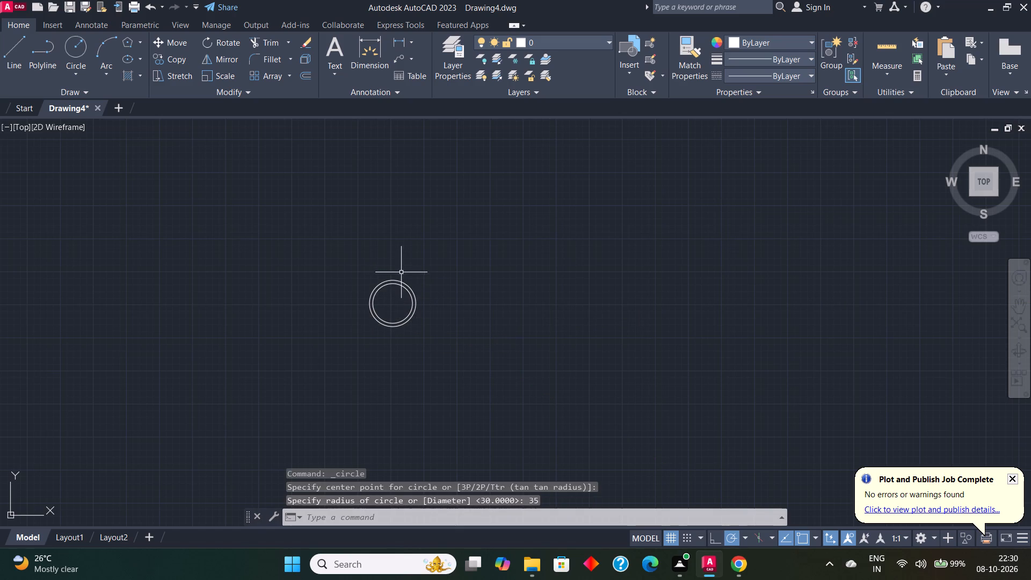
Draw an outer circle with a diameter of 100 on the same centre as the two existing circles.
{"action": "scroll", "coordinate": [392, 285], "scroll_direction": "up", "scroll_amount": 2}
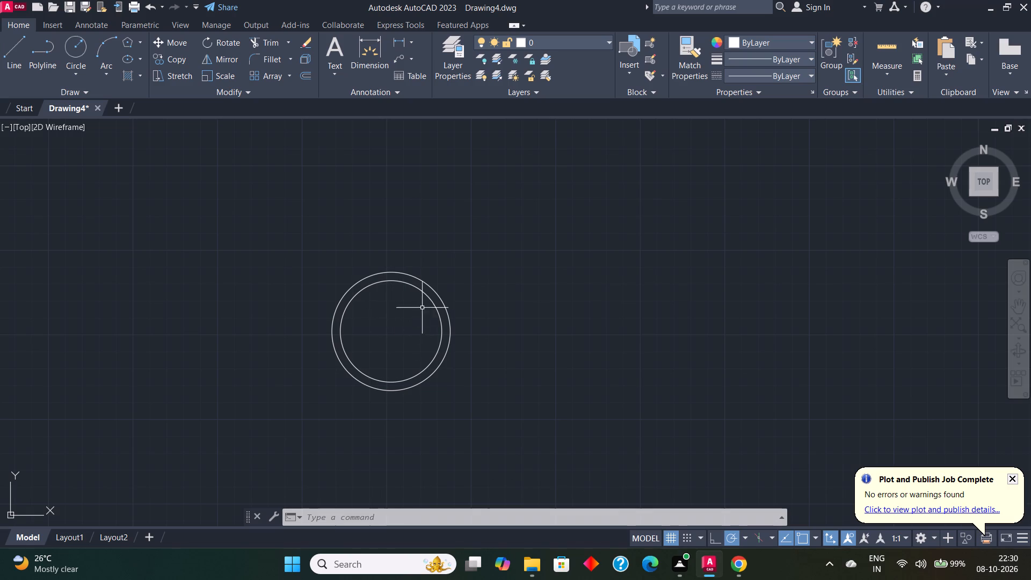
{"action": "scroll", "coordinate": [444, 343], "scroll_direction": "down", "scroll_amount": 1}
{"action": "scroll", "coordinate": [444, 343], "scroll_direction": "up", "scroll_amount": 1}
{"action": "scroll", "coordinate": [444, 343], "scroll_direction": "down", "scroll_amount": 1}
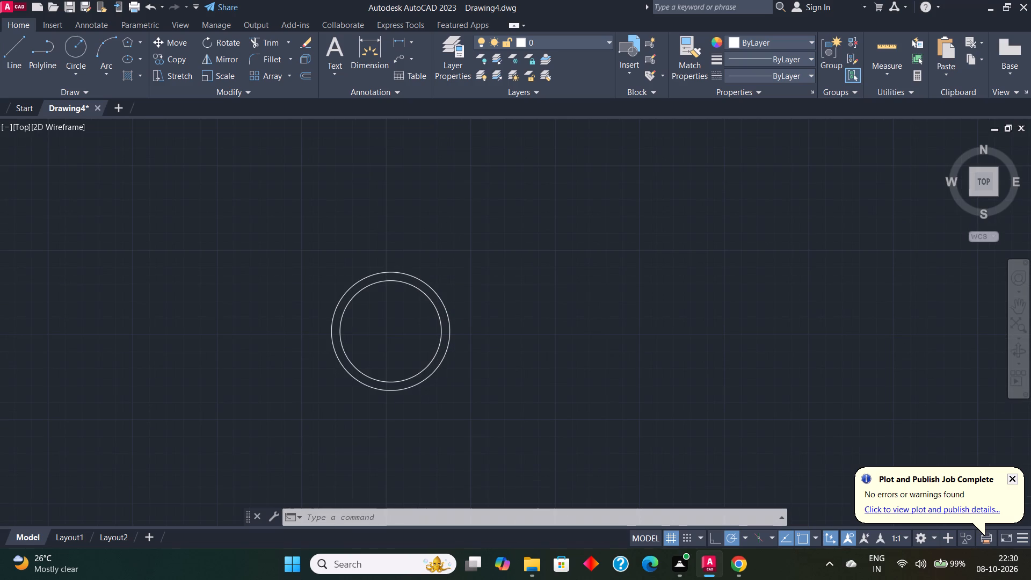
{"action": "scroll", "coordinate": [444, 343], "scroll_direction": "up", "scroll_amount": 1}
{"action": "scroll", "coordinate": [444, 343], "scroll_direction": "down", "scroll_amount": 1}
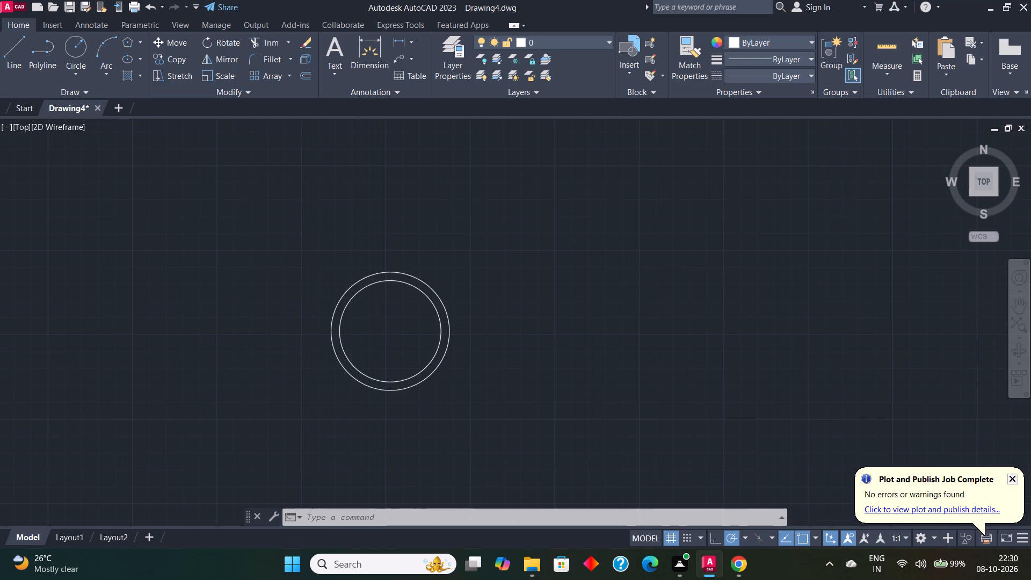
{"action": "left_click", "coordinate": [73, 71]}
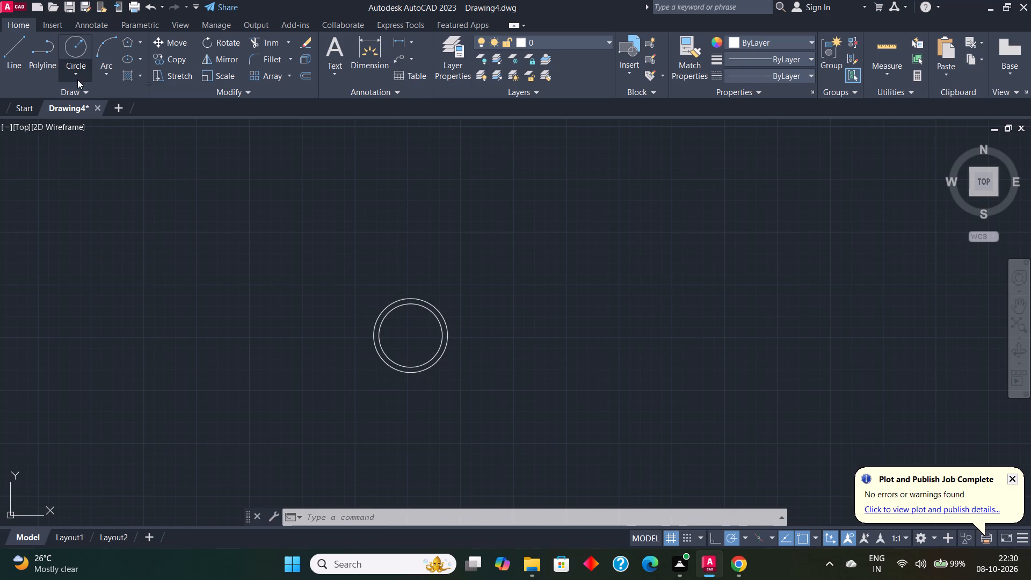
{"action": "left_click", "coordinate": [111, 128]}
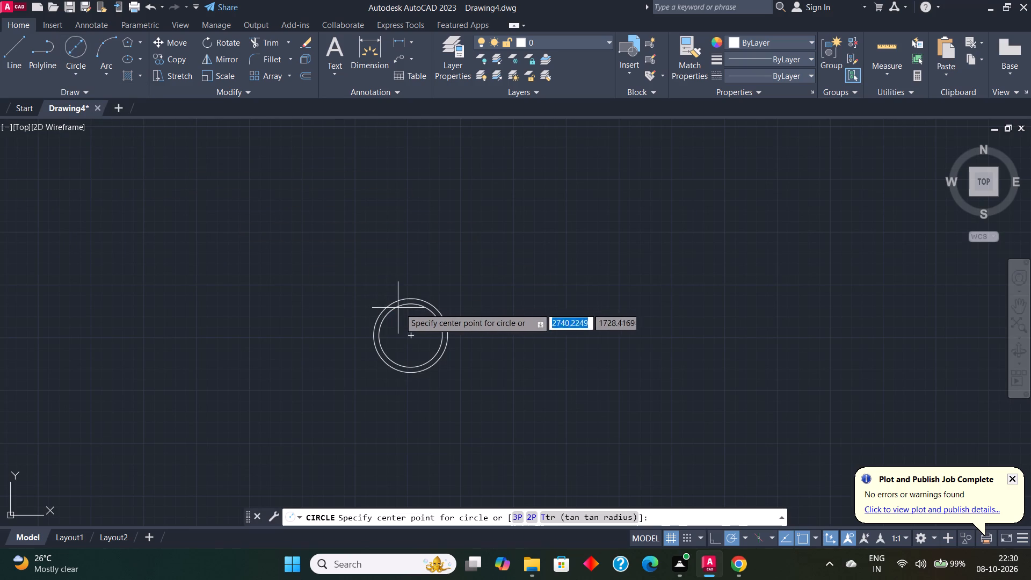
{"action": "left_click", "coordinate": [413, 333]}
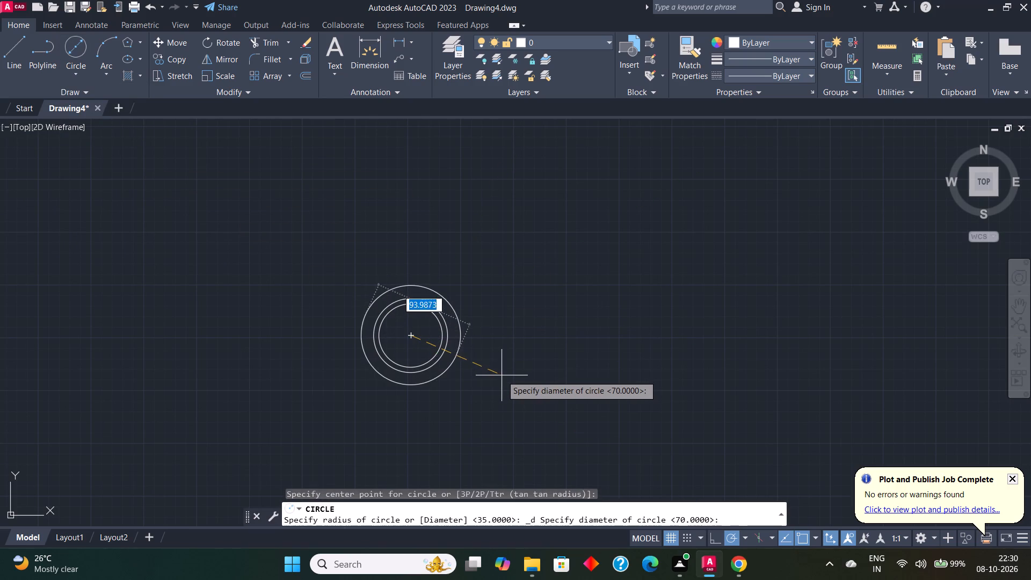
{"action": "type", "text": "100"}
{"action": "key", "text": "Return"}
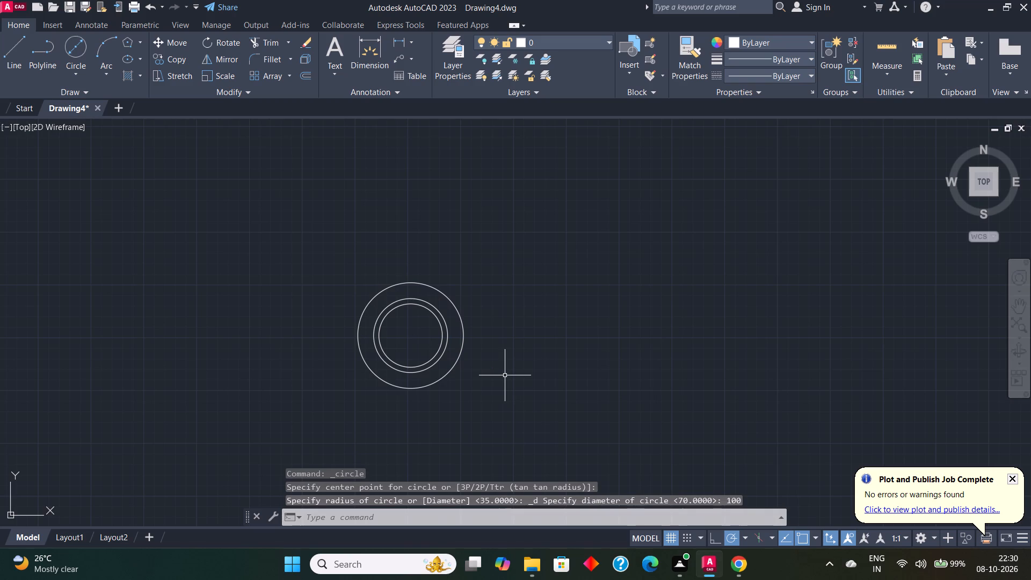
Draw two horizontal lines from the common centre, one to each opposite side of the 100-diameter circle.
{"action": "left_click", "coordinate": [15, 48]}
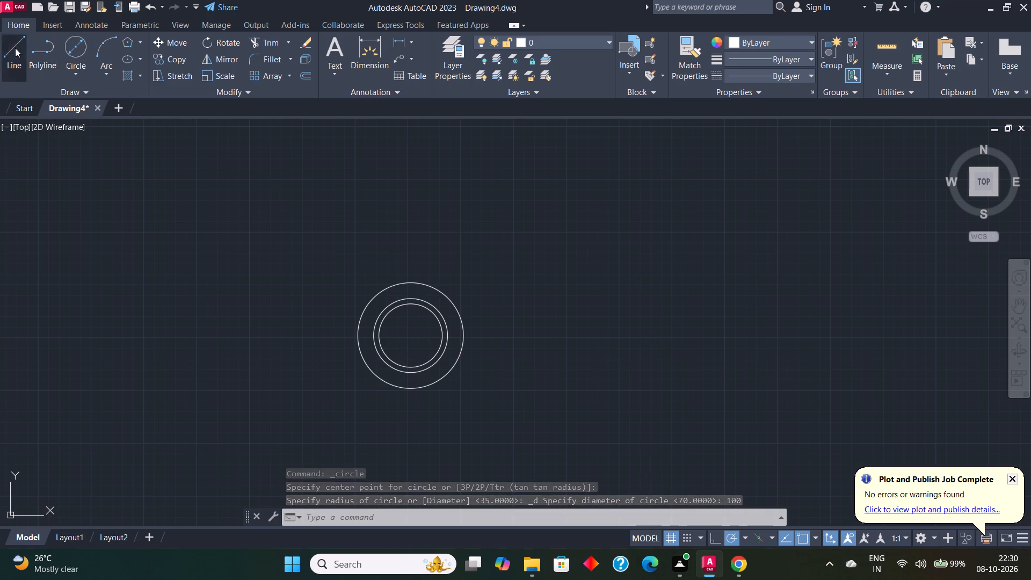
{"action": "left_click", "coordinate": [413, 335]}
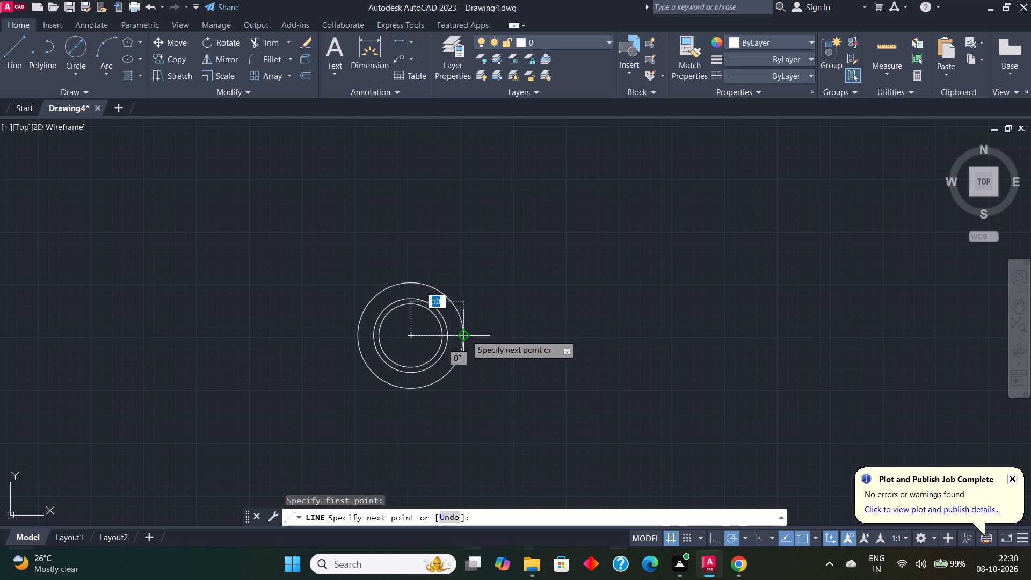
{"action": "left_click", "coordinate": [466, 335]}
{"action": "key", "text": "Escape"}
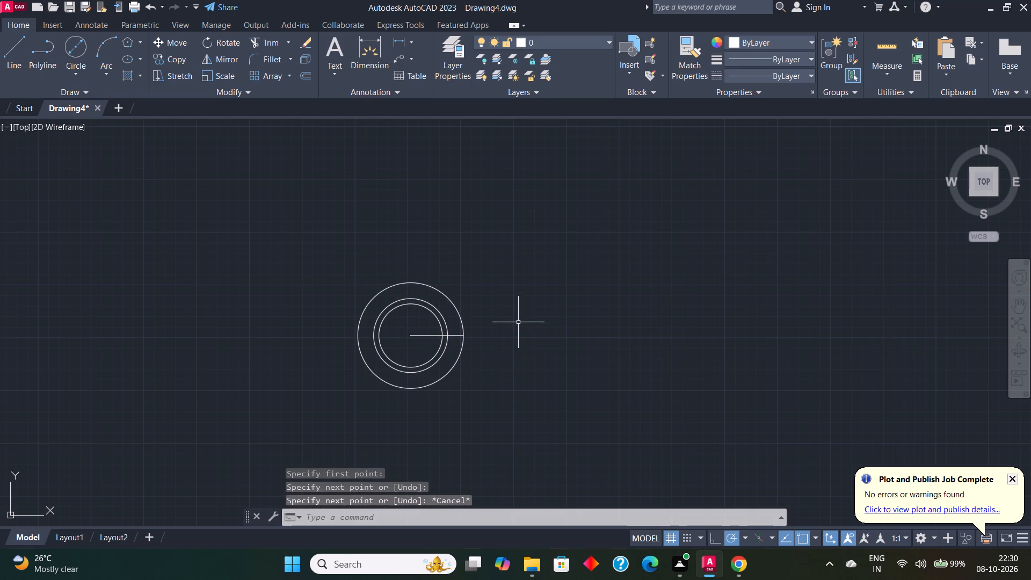
{"action": "key", "text": "Return"}
{"action": "left_click", "coordinate": [413, 335]}
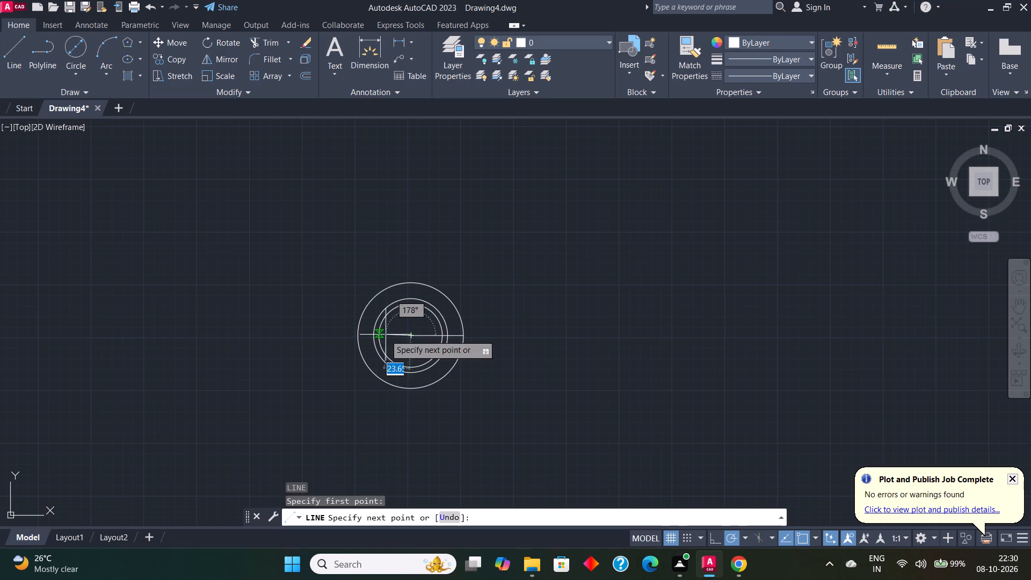
{"action": "left_click", "coordinate": [361, 334]}
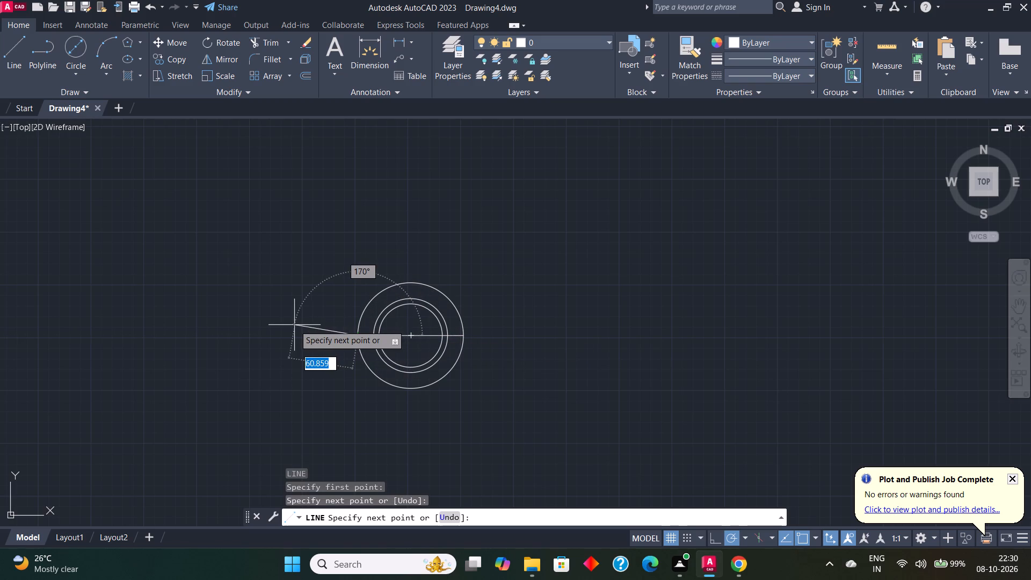
{"action": "key", "text": "Escape"}
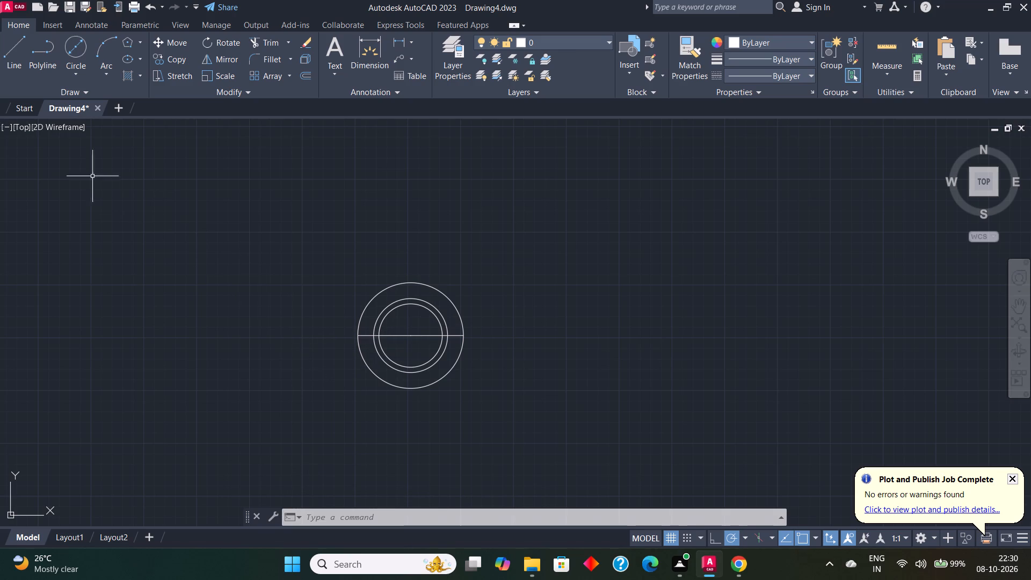
Draw a line from the common centre to the outer circle at about 30° above the horizontal.
{"action": "left_click", "coordinate": [12, 53]}
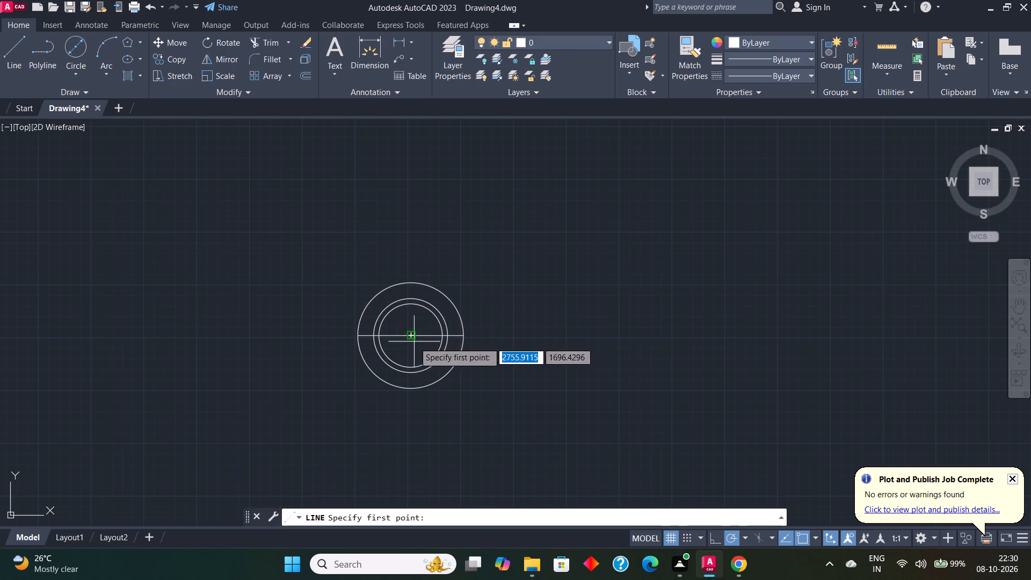
{"action": "left_click", "coordinate": [415, 334]}
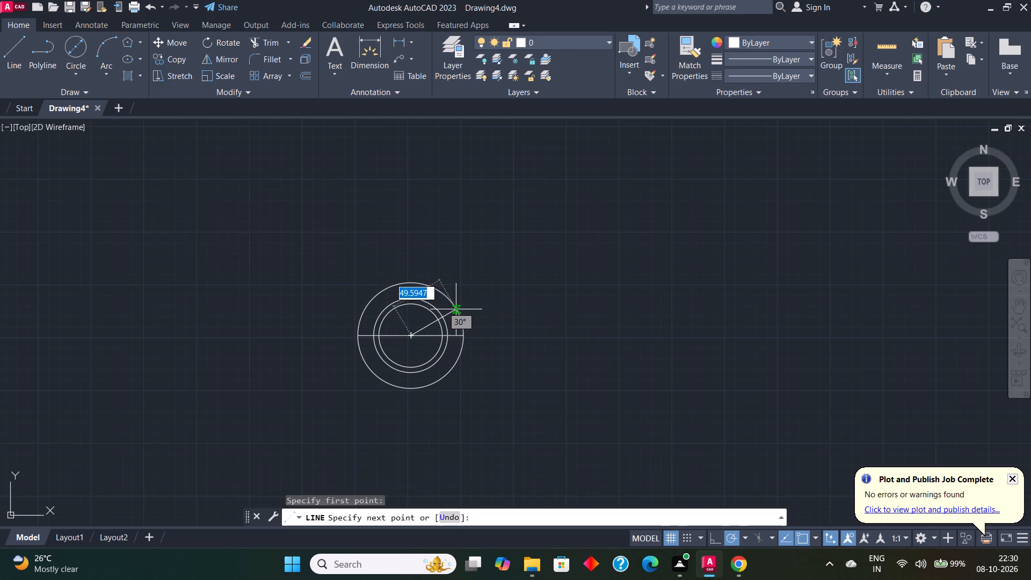
{"action": "left_click", "coordinate": [456, 309]}
{"action": "key", "text": "Escape"}
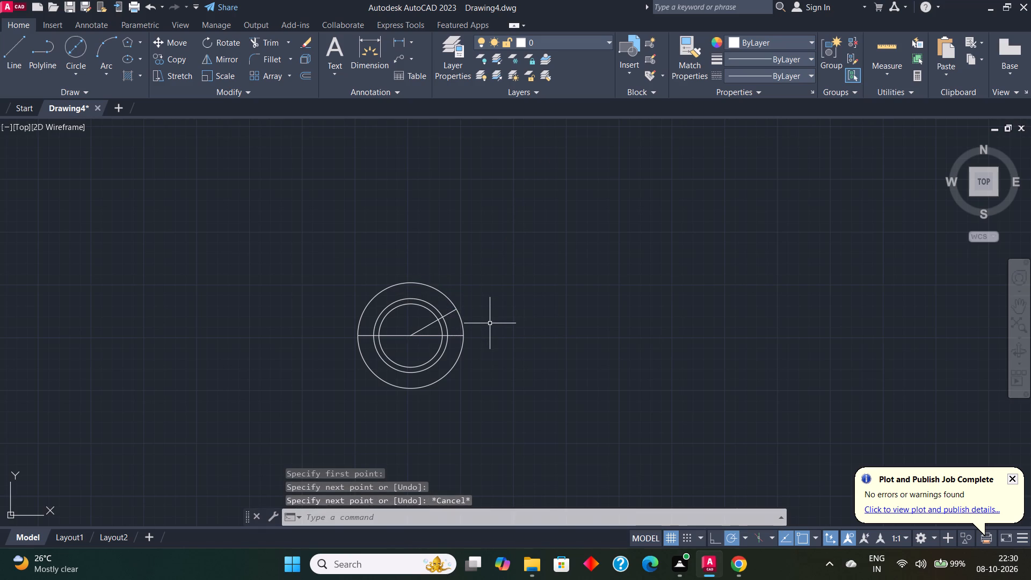
Draw another line from the common centre to the outer circle at about 75° above the horizontal.
{"action": "key", "text": "Return"}
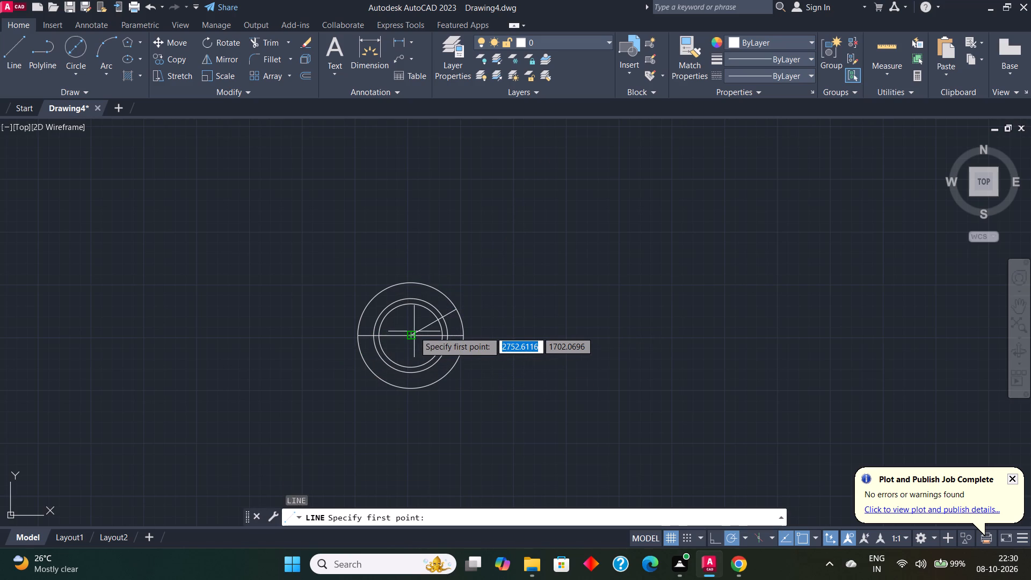
{"action": "left_click", "coordinate": [410, 334]}
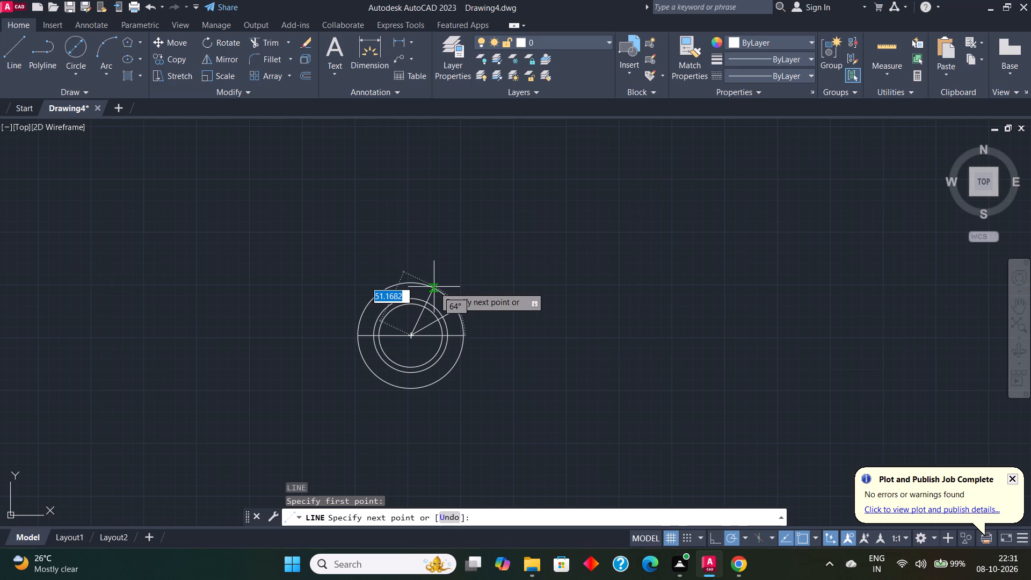
{"action": "scroll", "coordinate": [434, 287], "scroll_direction": "up", "scroll_amount": 2}
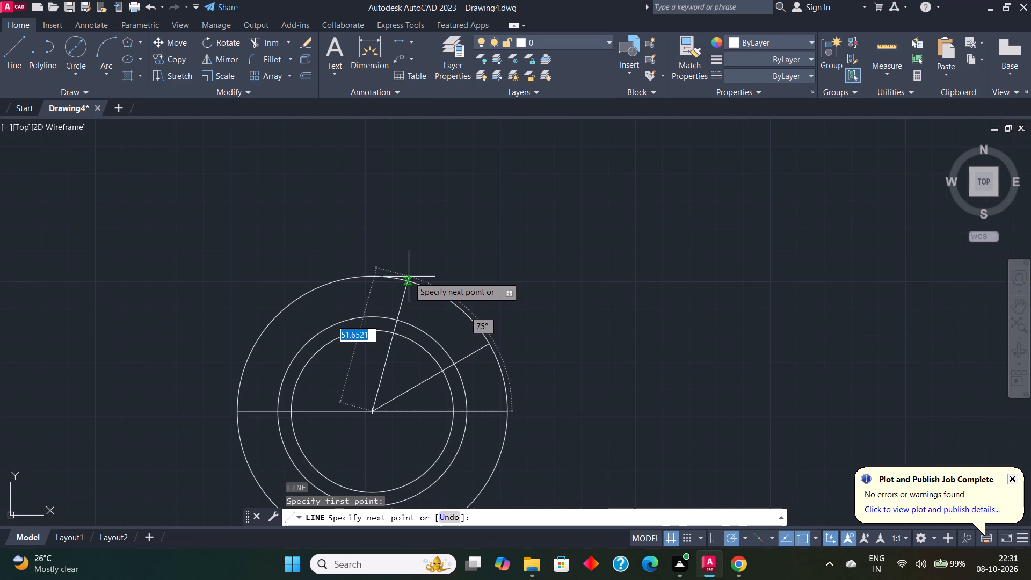
{"action": "left_click", "coordinate": [409, 277]}
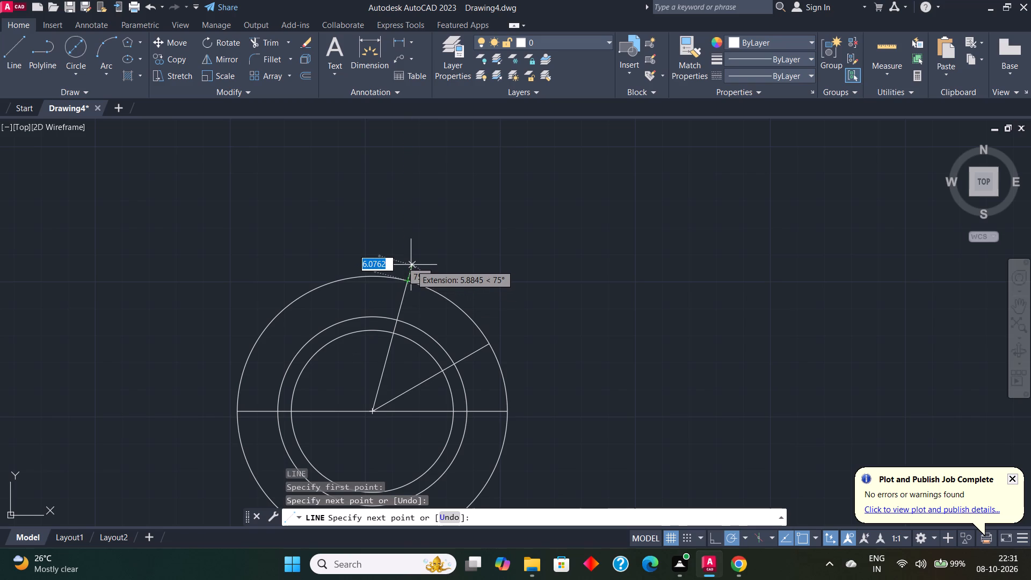
{"action": "key", "text": "Escape"}
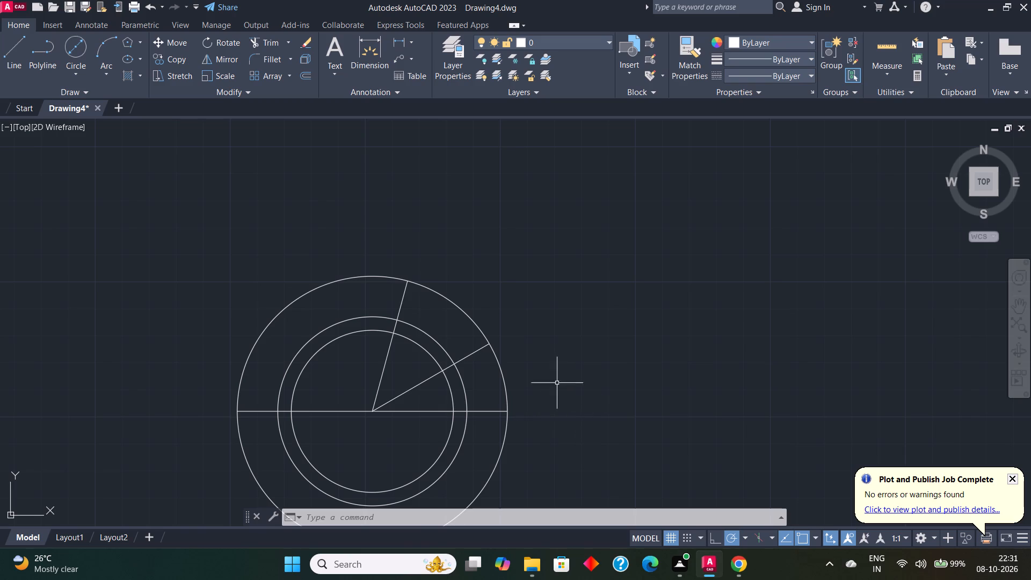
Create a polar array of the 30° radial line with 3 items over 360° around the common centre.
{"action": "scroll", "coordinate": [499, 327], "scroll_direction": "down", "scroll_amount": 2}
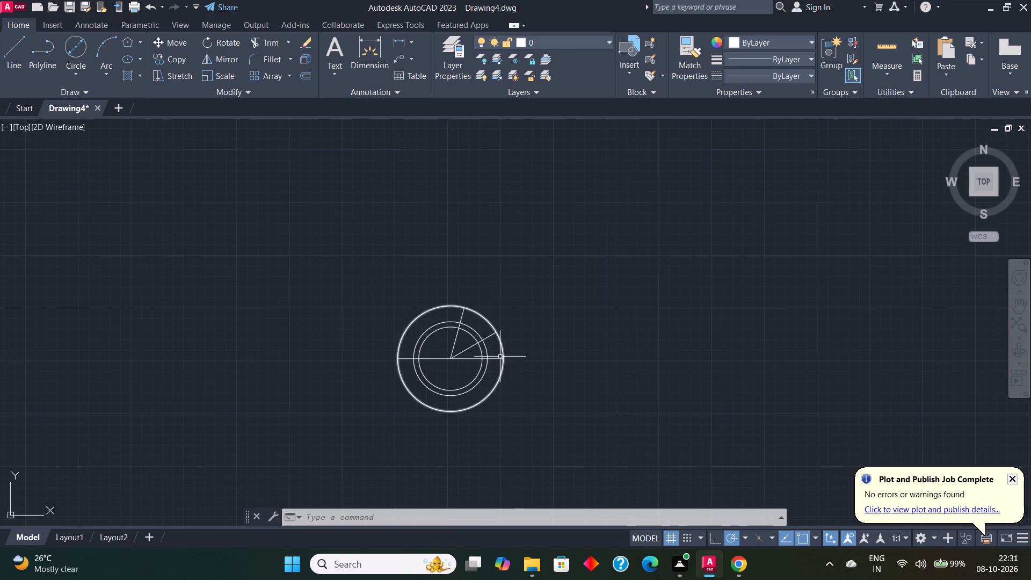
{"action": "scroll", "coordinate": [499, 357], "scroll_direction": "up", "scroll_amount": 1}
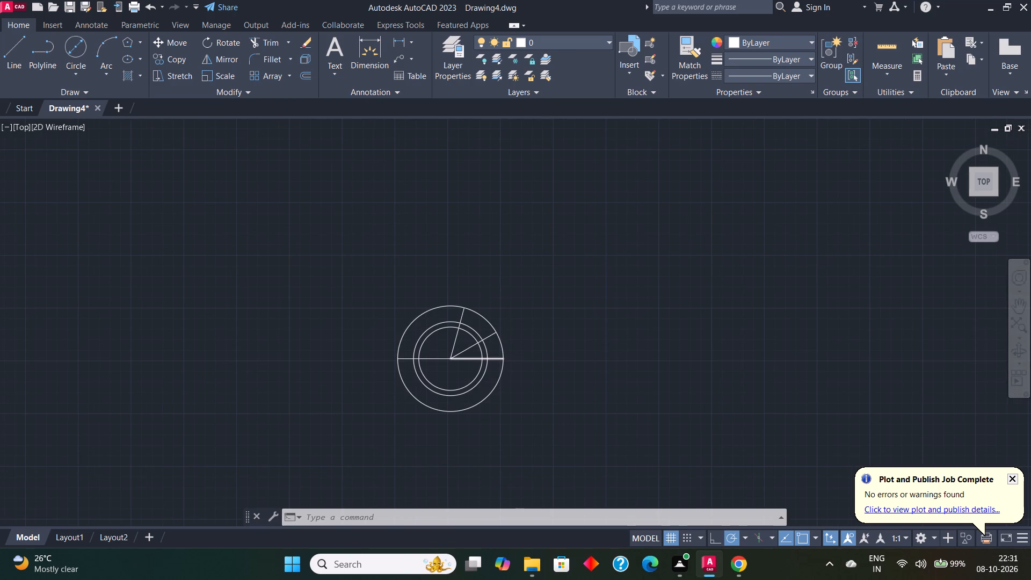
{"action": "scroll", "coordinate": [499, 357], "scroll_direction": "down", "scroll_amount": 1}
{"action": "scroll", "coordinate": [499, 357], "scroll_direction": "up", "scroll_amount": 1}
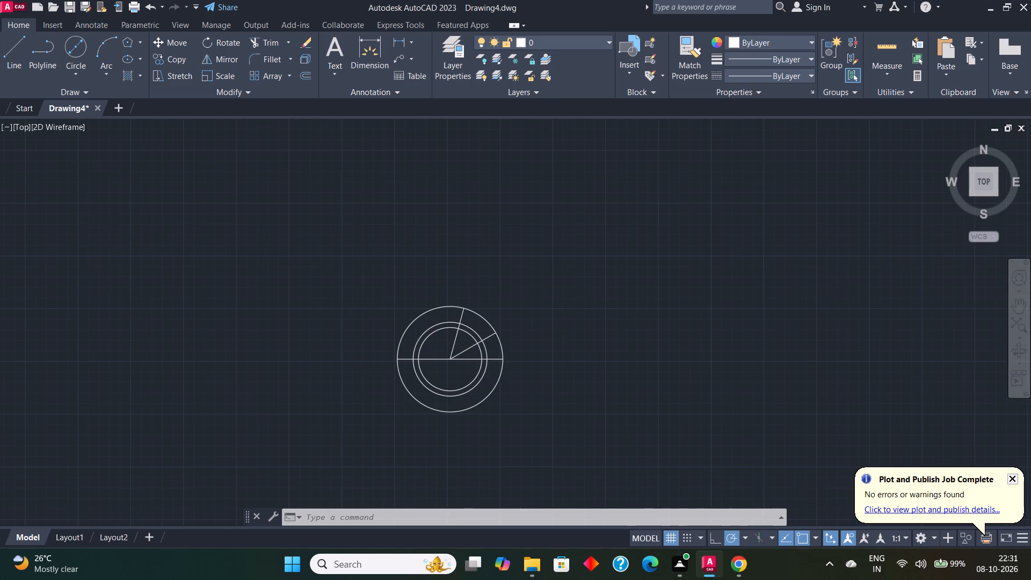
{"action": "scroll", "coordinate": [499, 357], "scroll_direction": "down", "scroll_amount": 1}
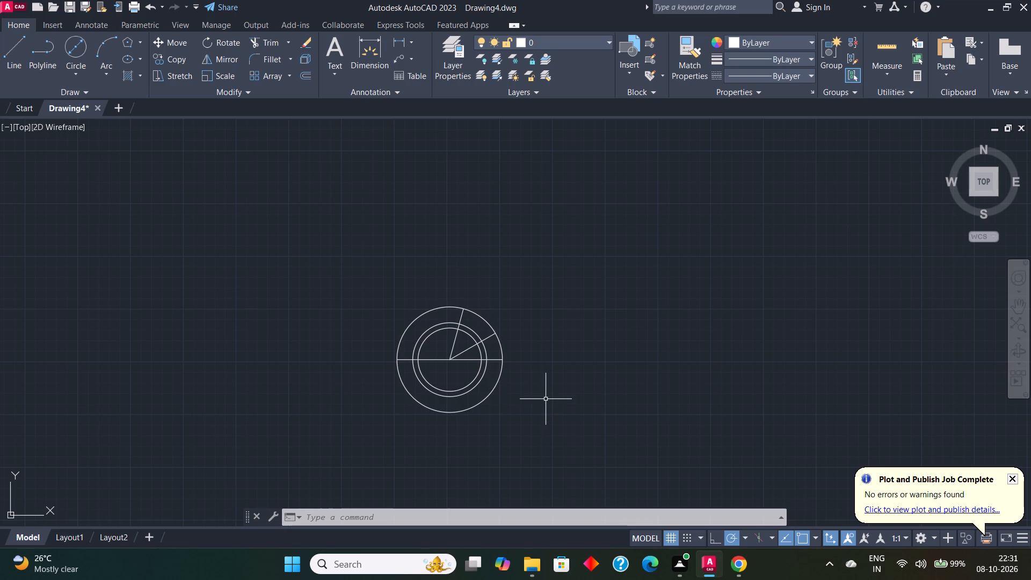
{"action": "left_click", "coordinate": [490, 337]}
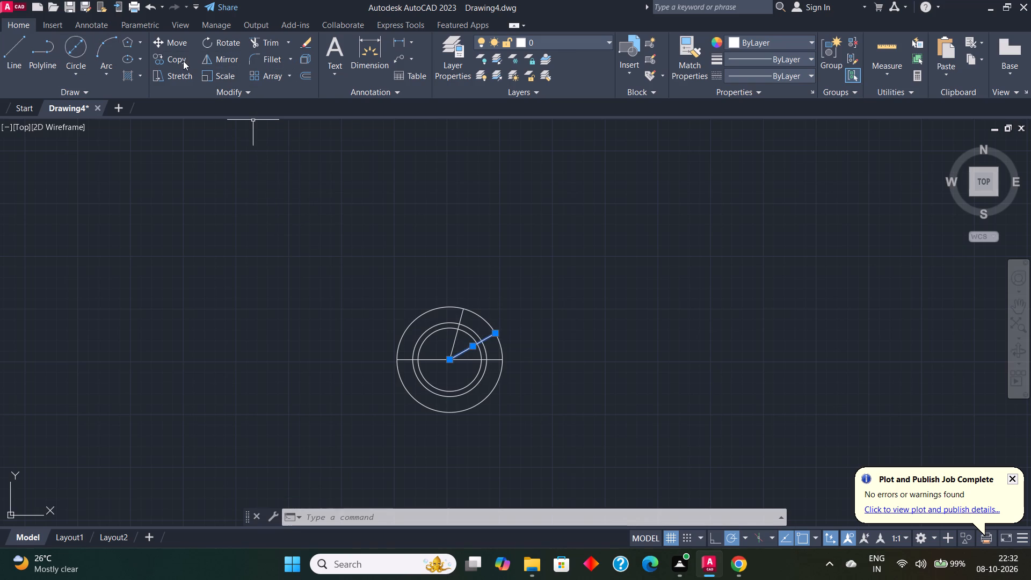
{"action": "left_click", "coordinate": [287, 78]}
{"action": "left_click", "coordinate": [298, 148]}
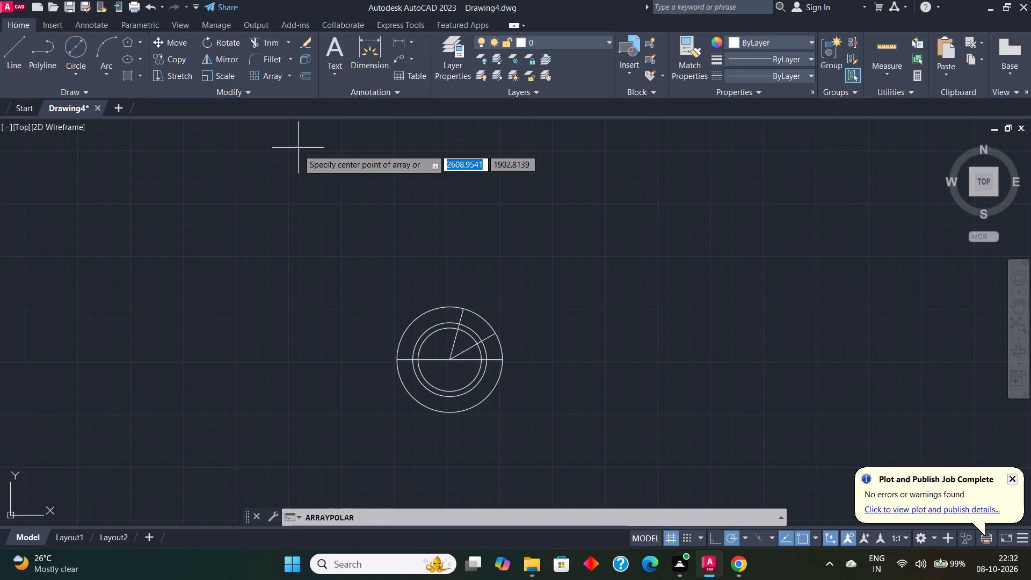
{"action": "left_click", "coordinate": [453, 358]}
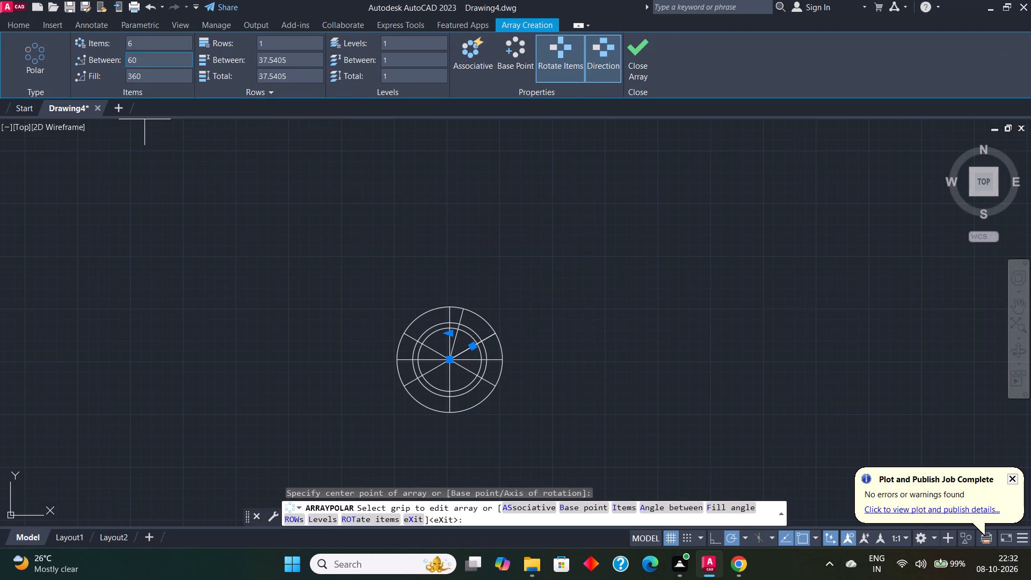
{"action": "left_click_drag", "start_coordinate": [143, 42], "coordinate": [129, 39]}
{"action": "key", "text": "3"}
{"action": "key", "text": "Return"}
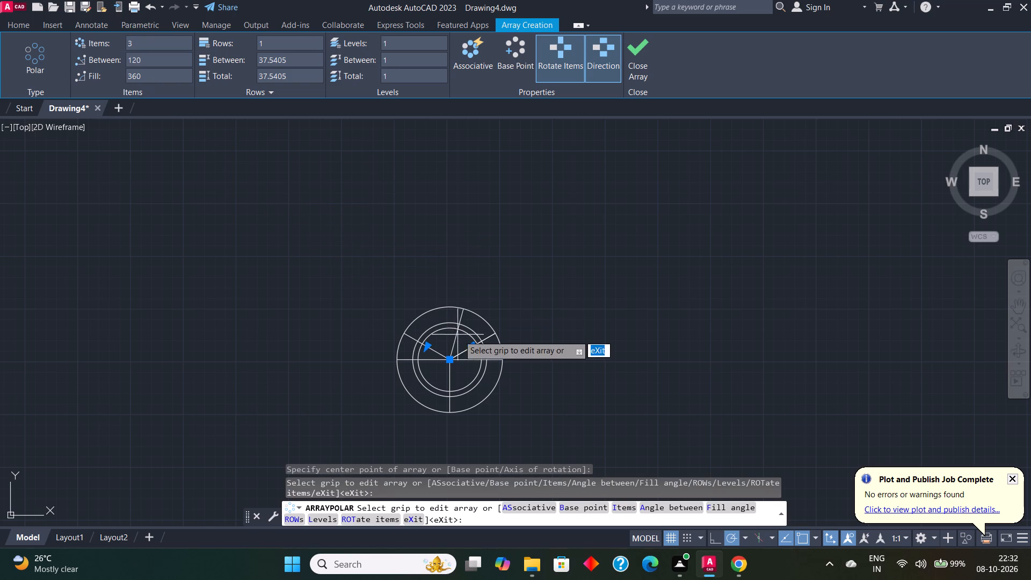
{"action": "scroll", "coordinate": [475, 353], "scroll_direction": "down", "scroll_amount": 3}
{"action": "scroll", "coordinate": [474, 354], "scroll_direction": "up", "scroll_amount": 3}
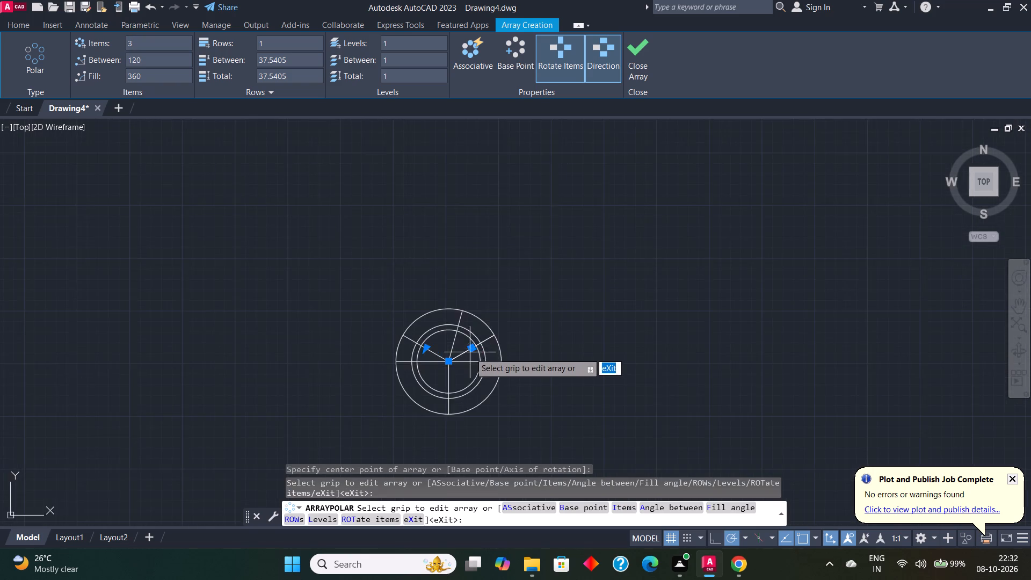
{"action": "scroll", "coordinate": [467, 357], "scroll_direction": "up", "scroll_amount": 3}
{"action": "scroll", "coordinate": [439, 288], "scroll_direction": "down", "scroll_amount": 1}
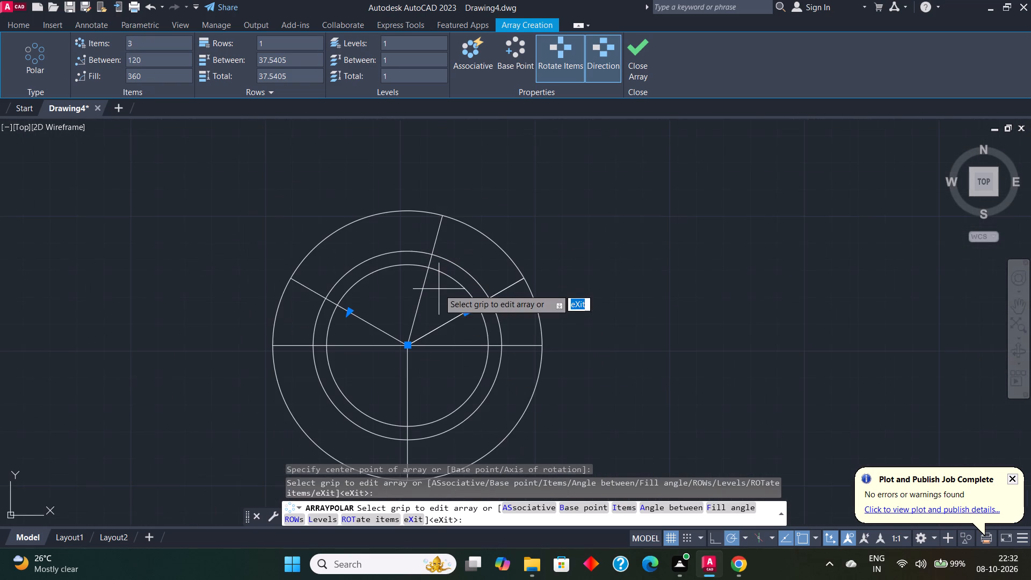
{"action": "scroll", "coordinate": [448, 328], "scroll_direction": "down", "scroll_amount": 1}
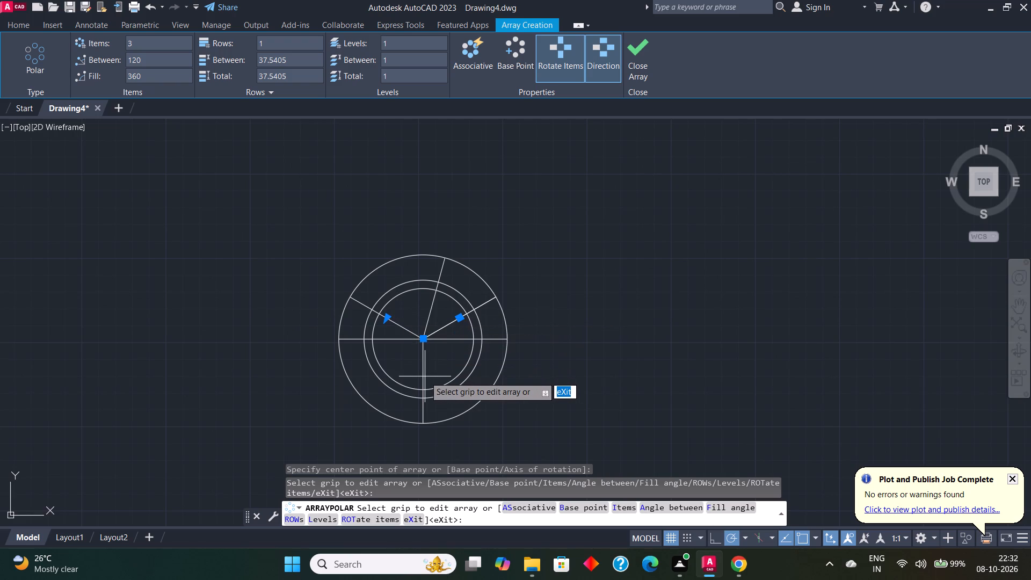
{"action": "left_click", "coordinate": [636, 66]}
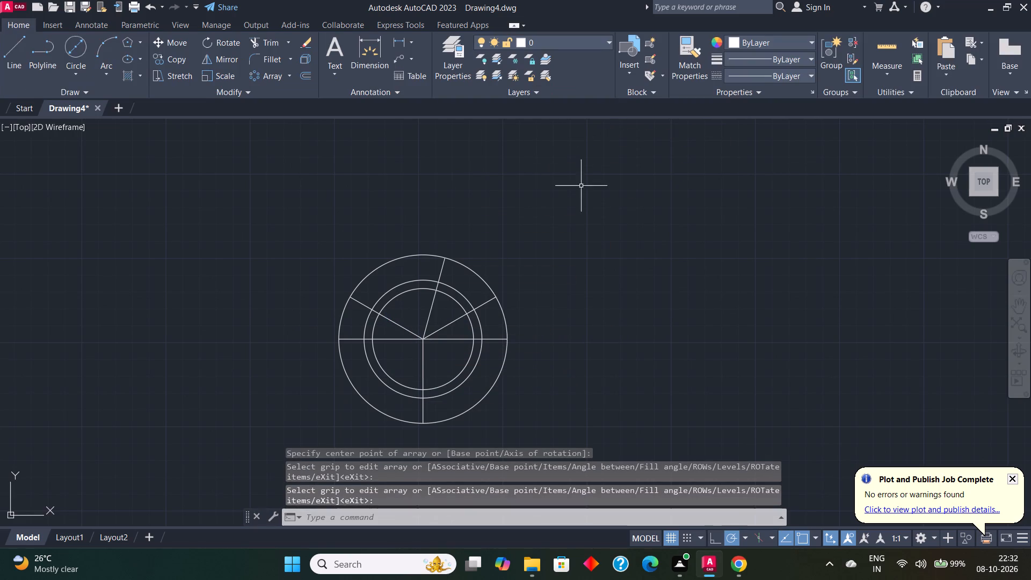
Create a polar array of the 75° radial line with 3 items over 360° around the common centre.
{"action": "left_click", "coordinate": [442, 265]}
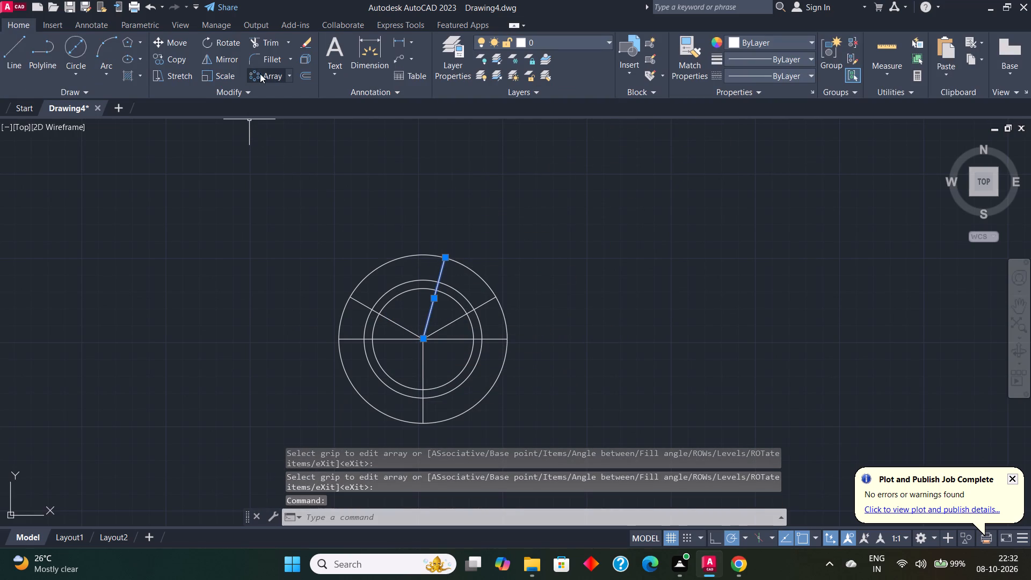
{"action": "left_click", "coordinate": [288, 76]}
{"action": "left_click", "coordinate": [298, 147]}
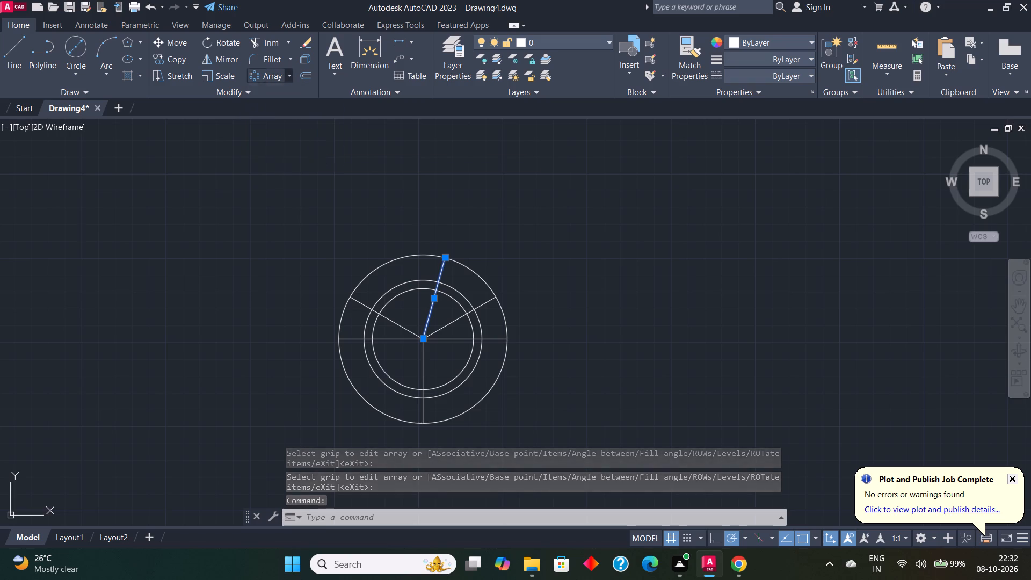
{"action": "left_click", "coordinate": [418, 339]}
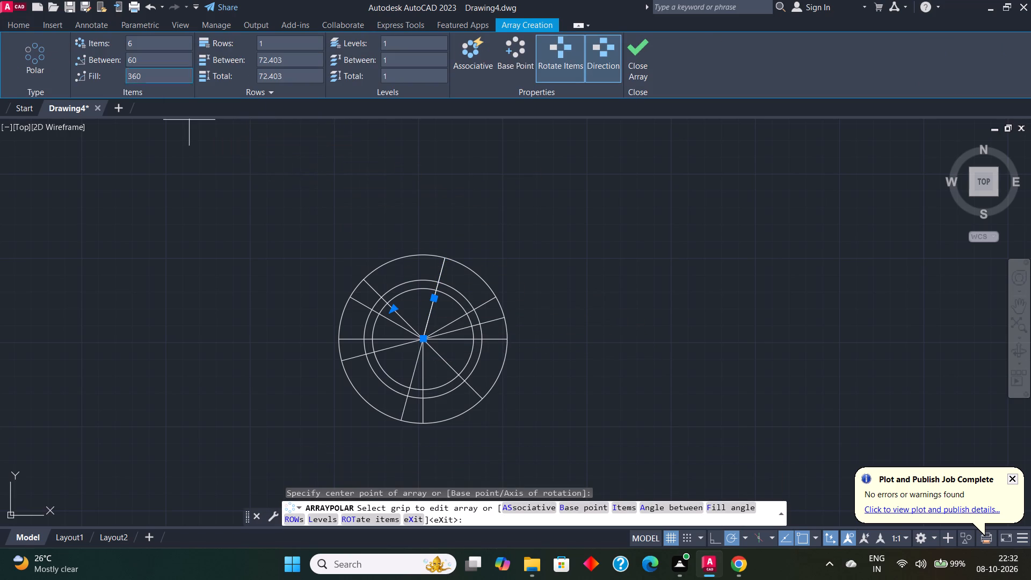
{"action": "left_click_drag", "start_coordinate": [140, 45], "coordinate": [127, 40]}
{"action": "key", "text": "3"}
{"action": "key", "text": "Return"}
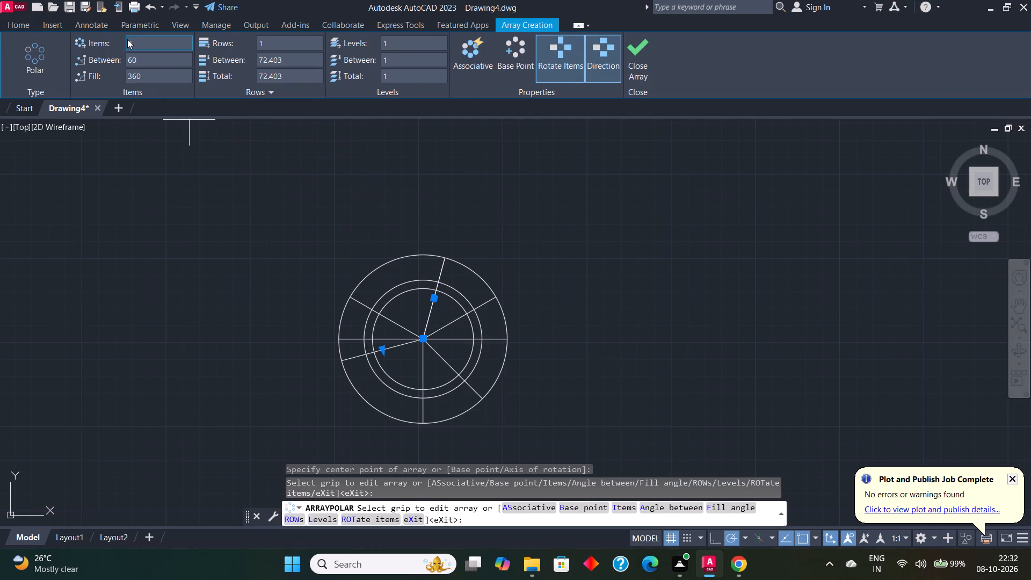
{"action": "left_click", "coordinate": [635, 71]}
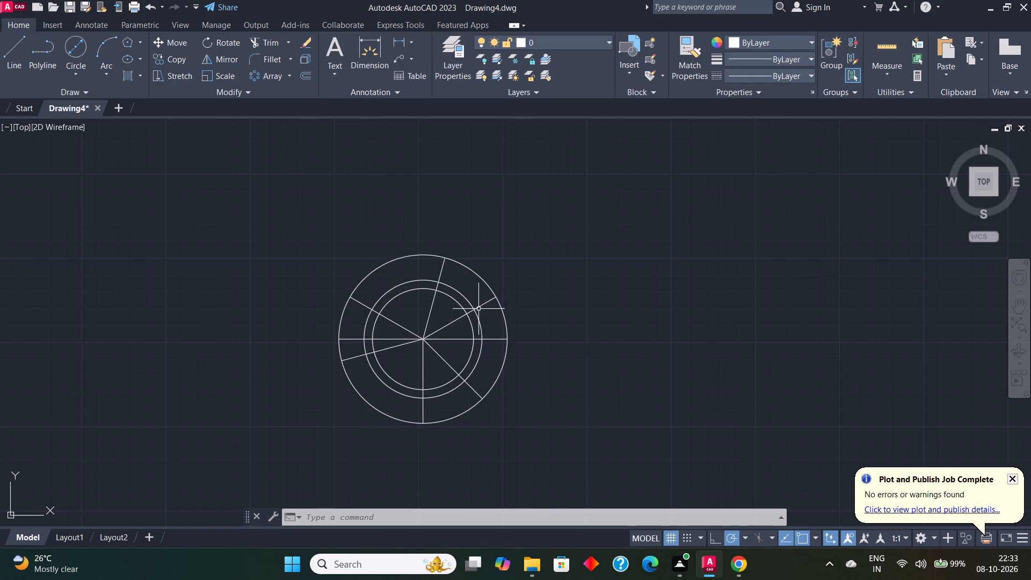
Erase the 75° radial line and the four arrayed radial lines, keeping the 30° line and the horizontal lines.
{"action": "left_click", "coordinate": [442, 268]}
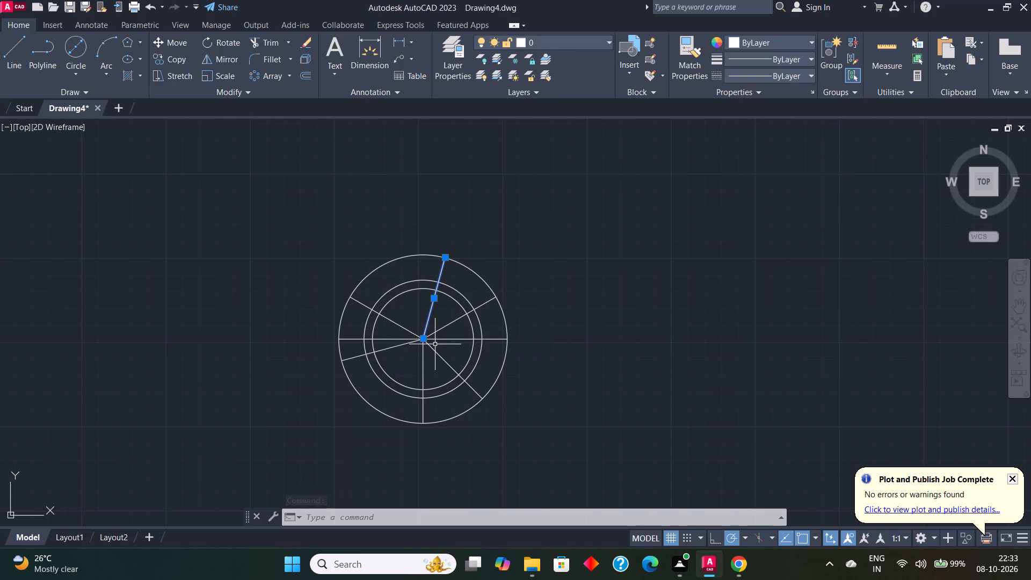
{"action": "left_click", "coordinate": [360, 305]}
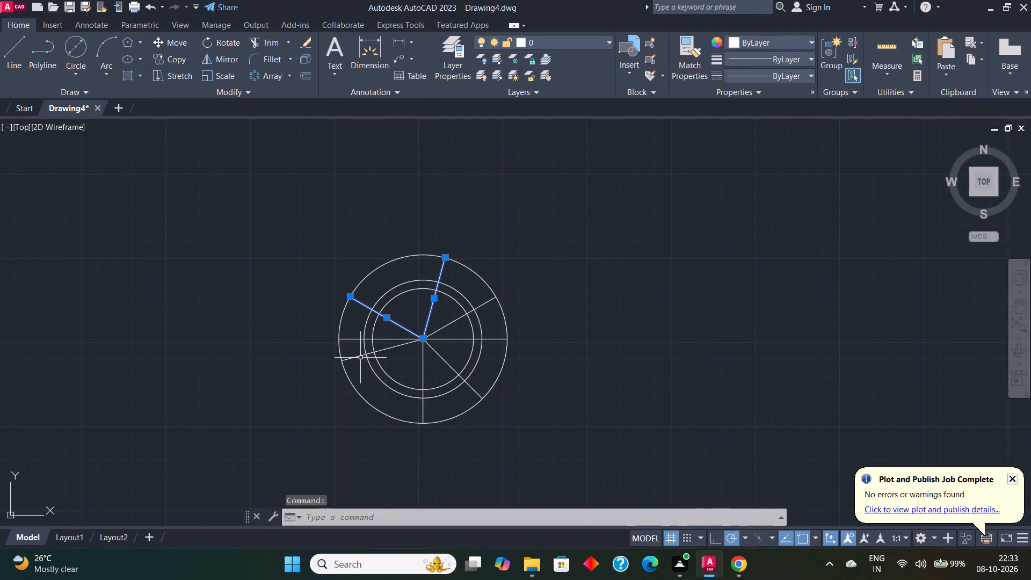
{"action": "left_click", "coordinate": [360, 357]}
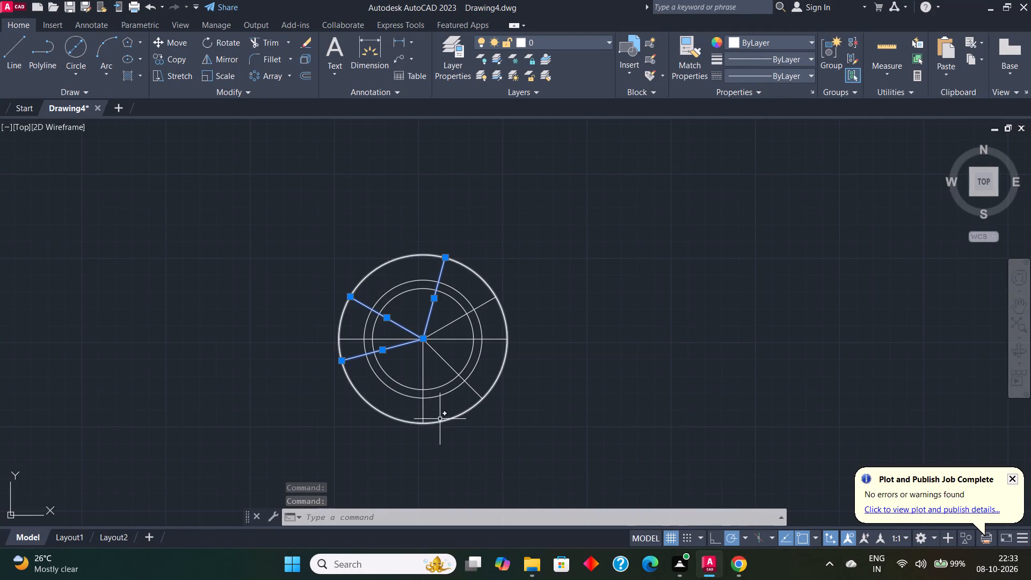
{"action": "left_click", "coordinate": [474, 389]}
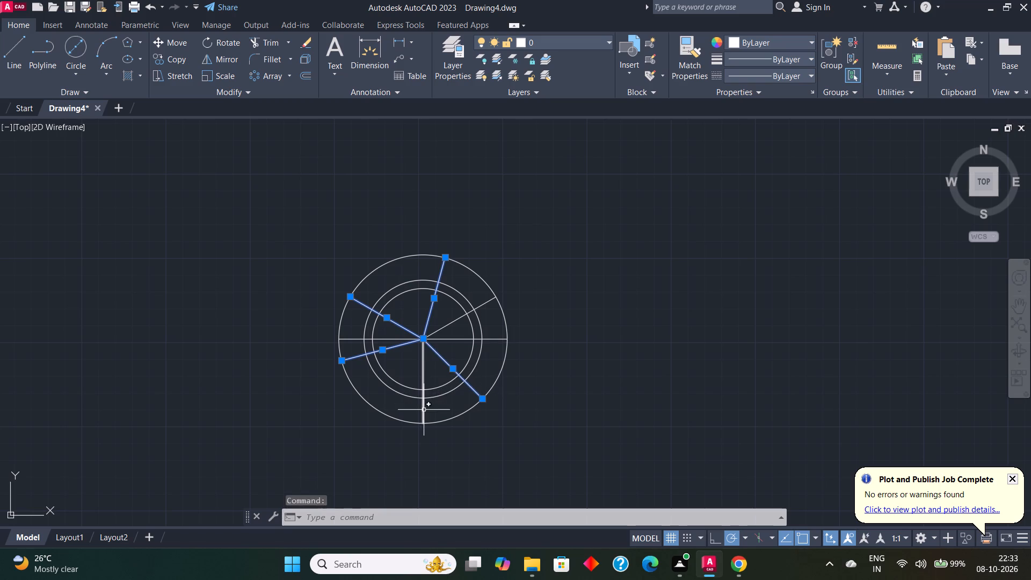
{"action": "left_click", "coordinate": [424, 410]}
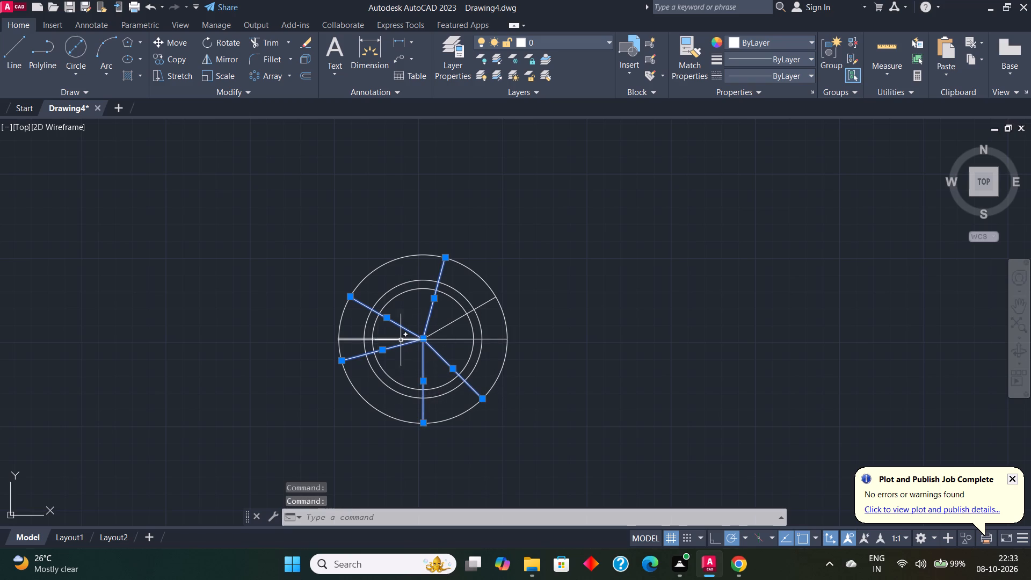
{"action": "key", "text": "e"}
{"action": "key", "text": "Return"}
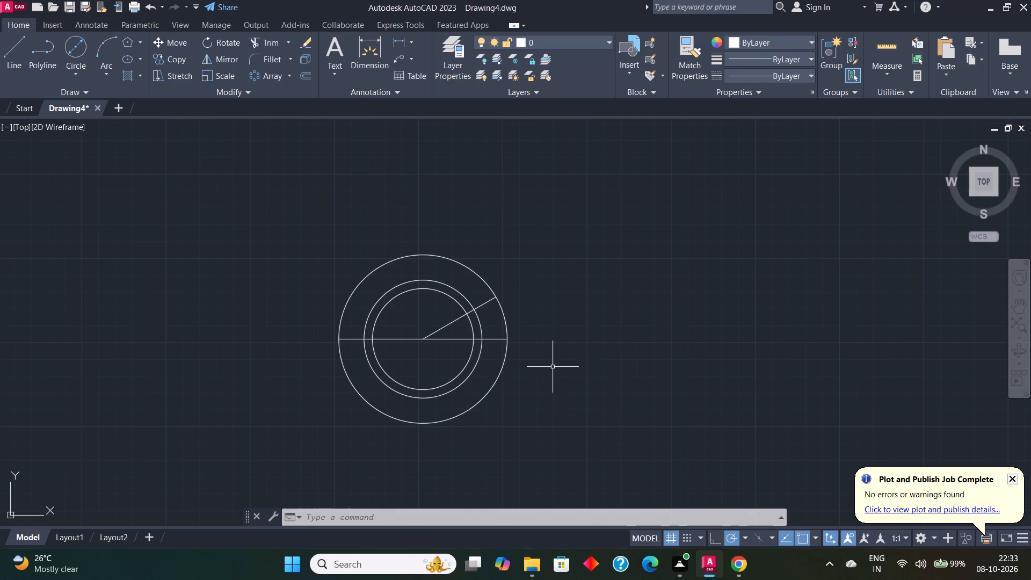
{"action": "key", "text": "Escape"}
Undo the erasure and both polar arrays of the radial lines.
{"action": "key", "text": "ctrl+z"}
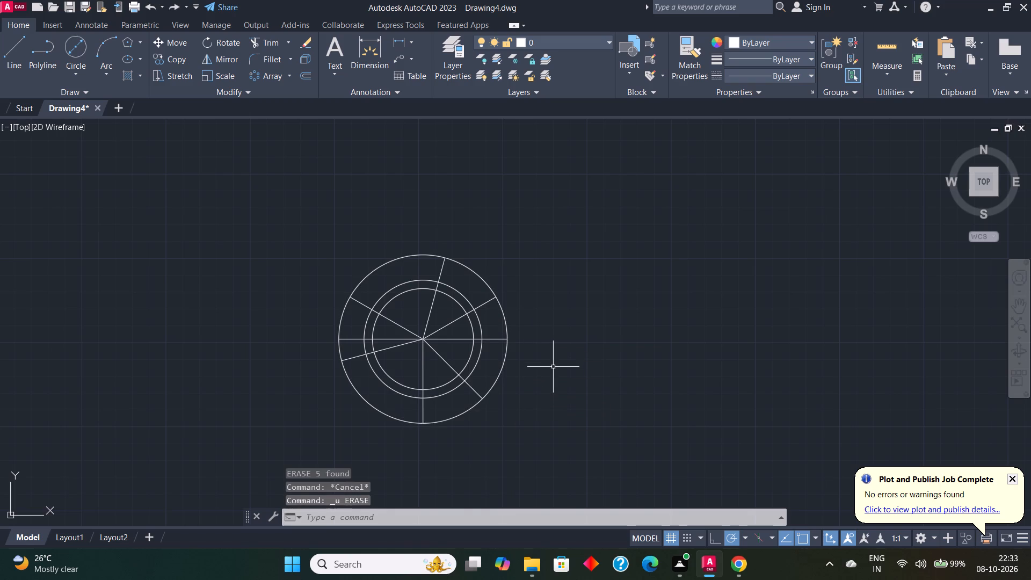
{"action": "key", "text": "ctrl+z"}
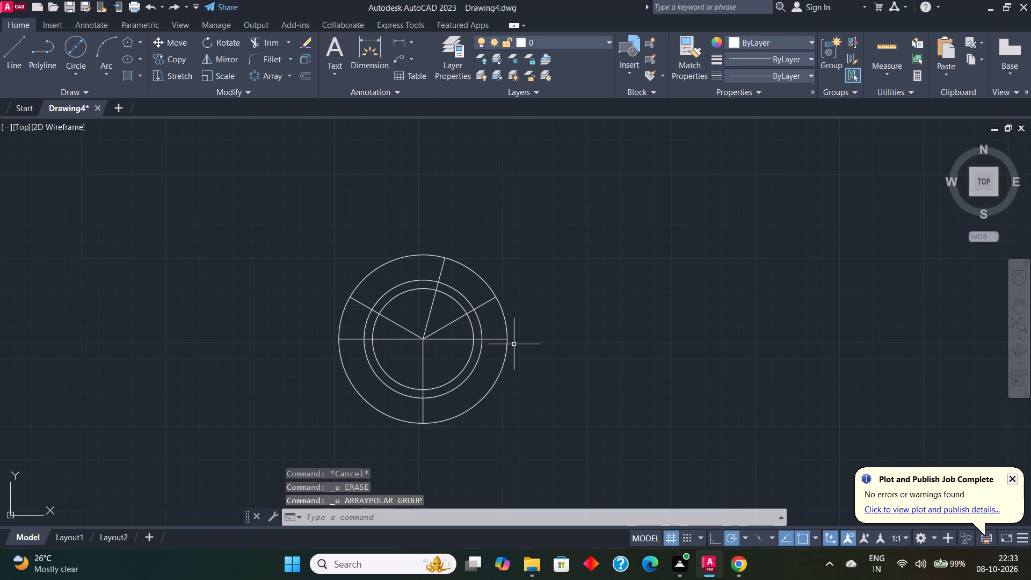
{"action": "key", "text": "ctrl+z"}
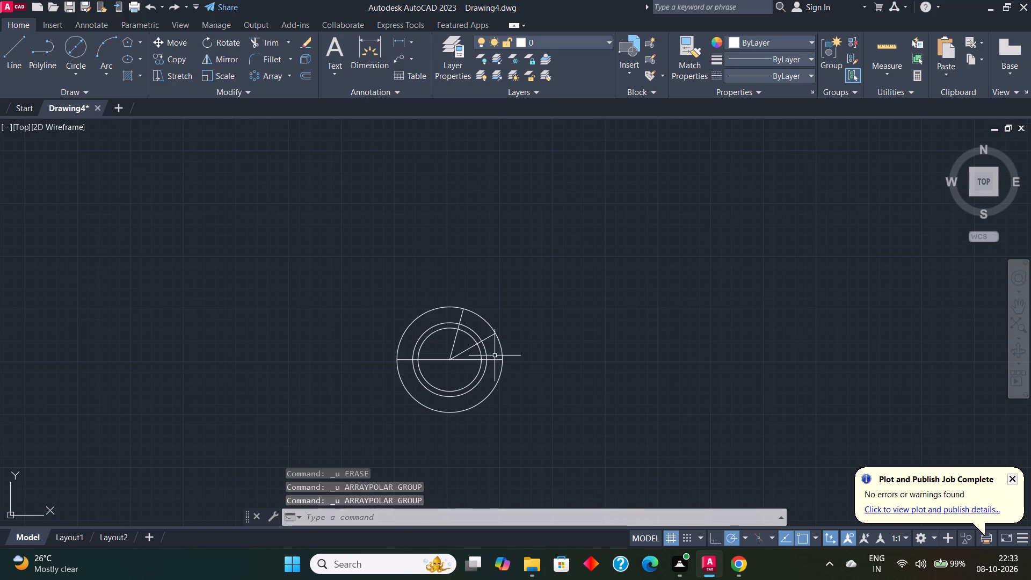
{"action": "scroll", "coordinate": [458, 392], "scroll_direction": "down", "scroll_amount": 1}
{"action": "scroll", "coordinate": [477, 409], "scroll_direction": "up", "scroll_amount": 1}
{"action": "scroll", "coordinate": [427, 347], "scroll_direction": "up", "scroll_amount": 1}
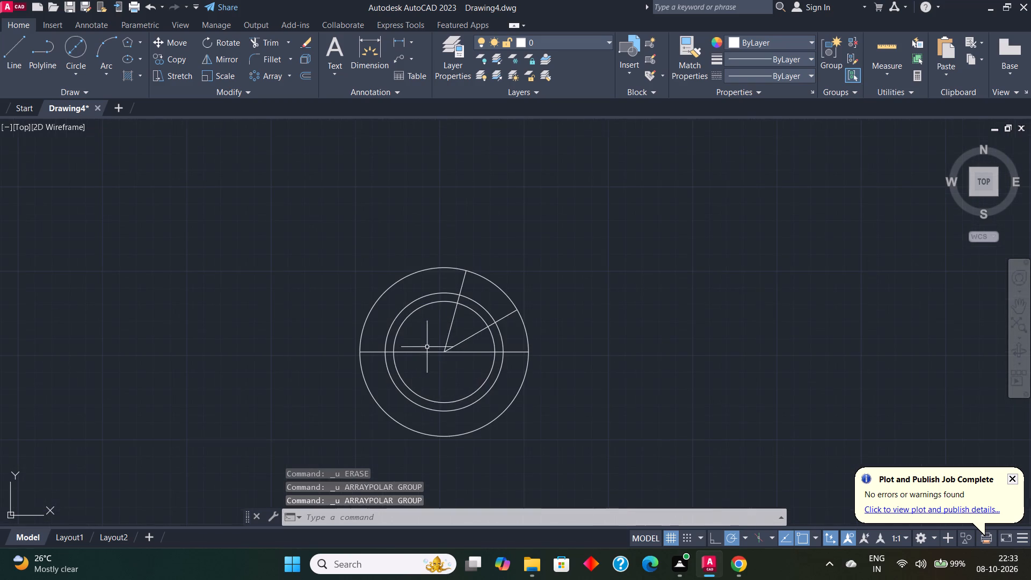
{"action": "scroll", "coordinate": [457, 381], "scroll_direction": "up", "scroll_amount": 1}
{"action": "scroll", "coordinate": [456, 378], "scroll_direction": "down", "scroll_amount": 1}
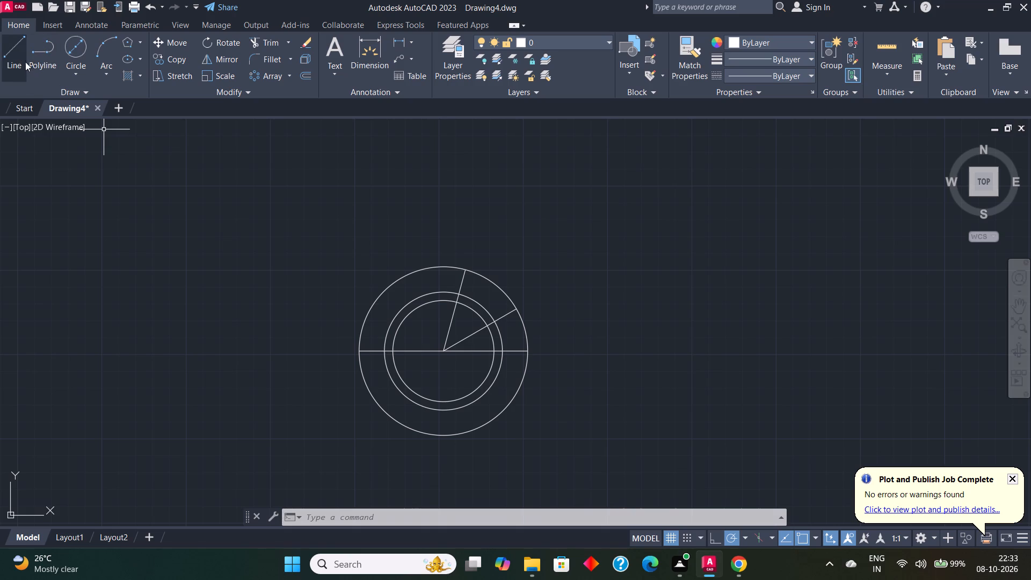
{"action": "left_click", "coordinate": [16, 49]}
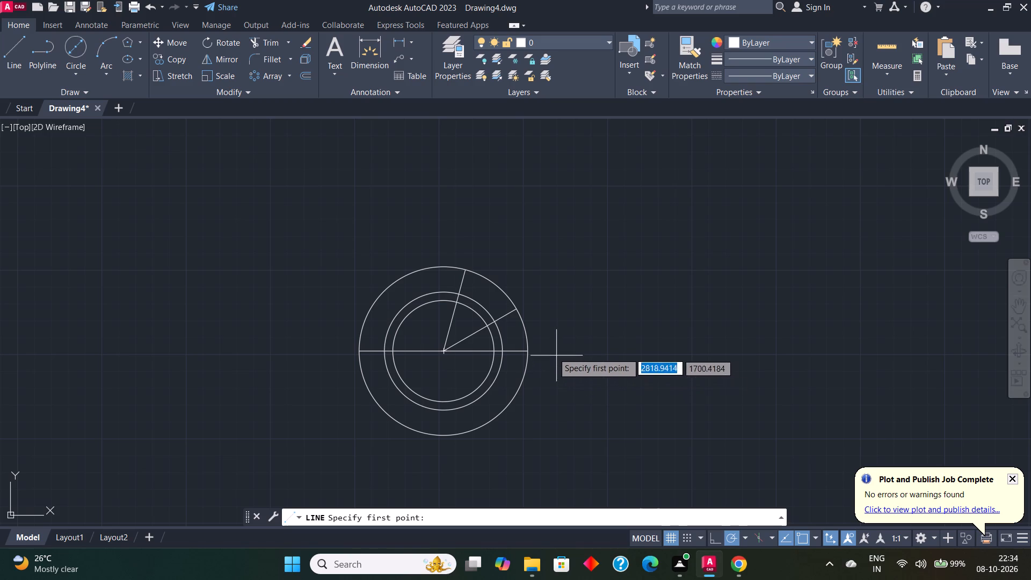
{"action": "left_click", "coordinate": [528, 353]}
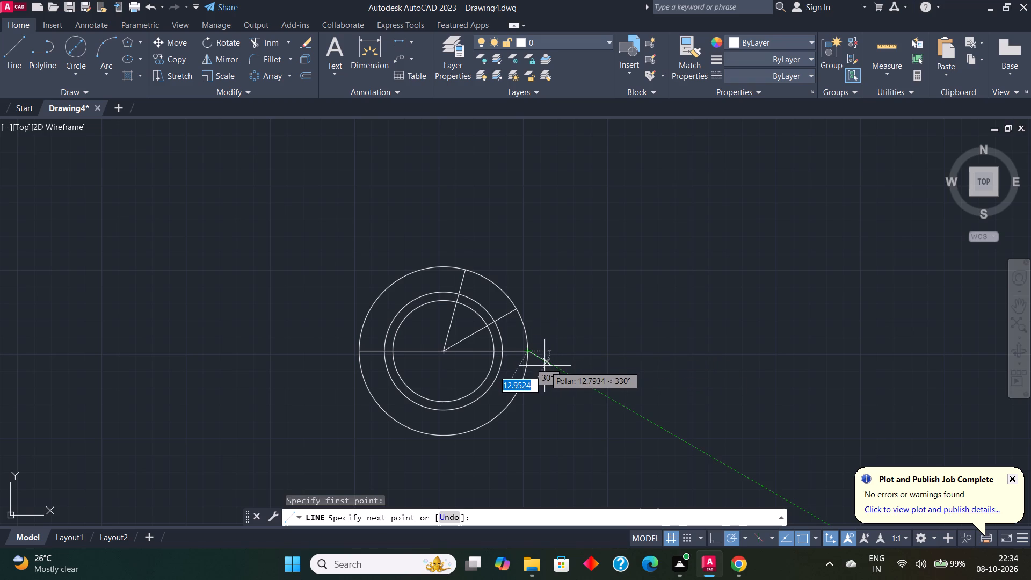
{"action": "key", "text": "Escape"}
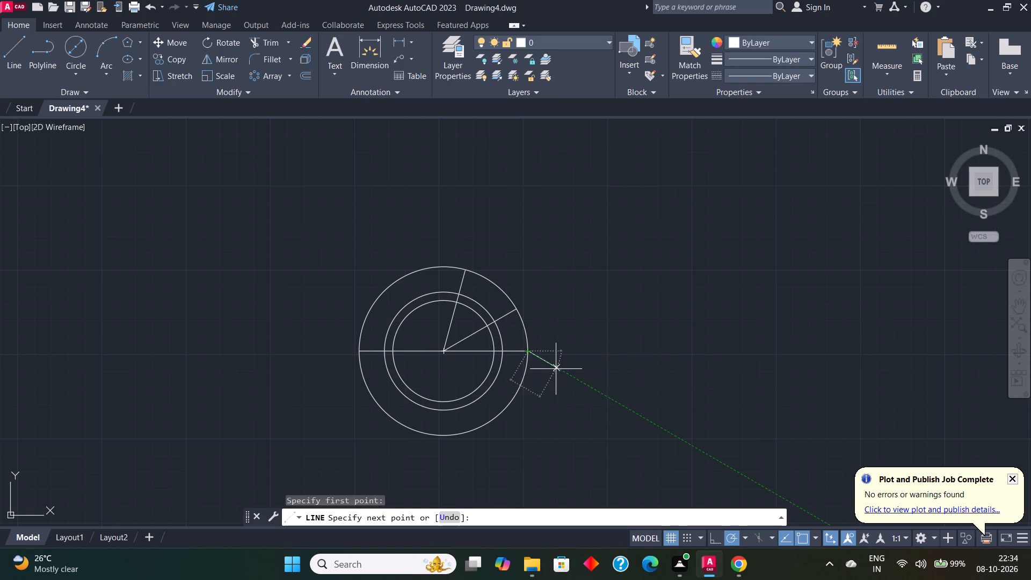
Draw a circle of radius 10 centred where the horizontal line's east end meets the outer circle.
{"action": "left_click", "coordinate": [75, 65]}
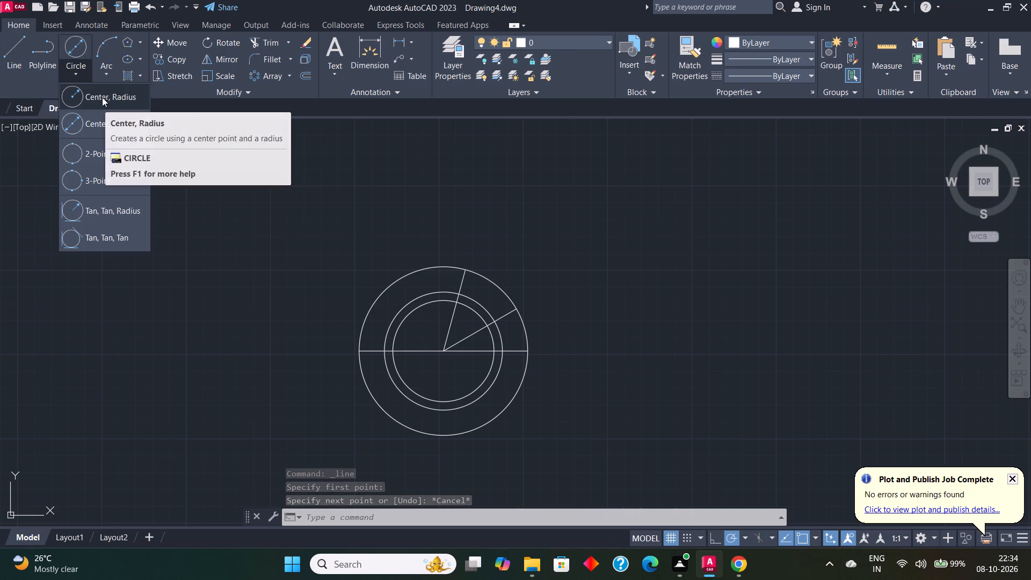
{"action": "left_click", "coordinate": [102, 97]}
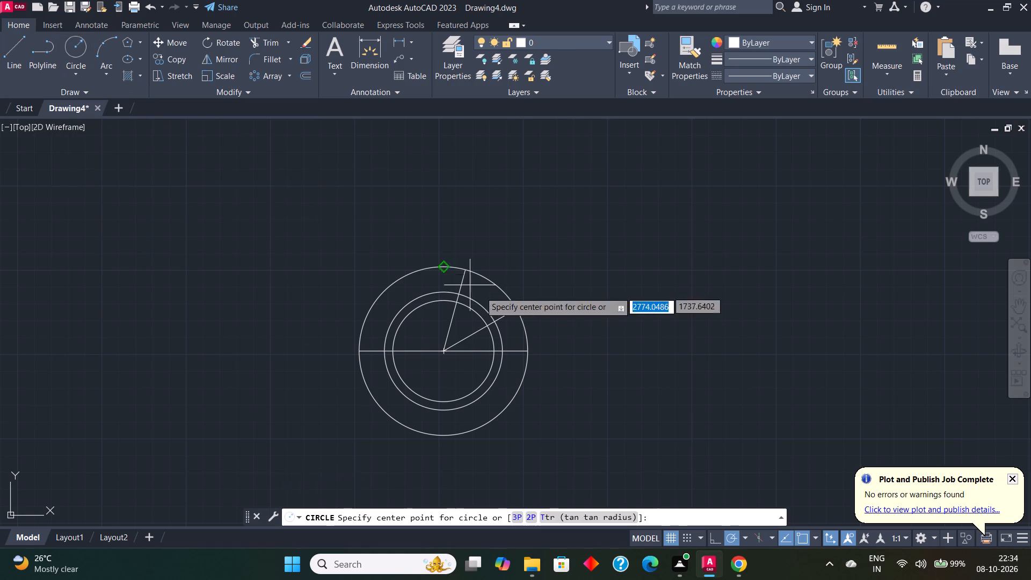
{"action": "left_click", "coordinate": [528, 353]}
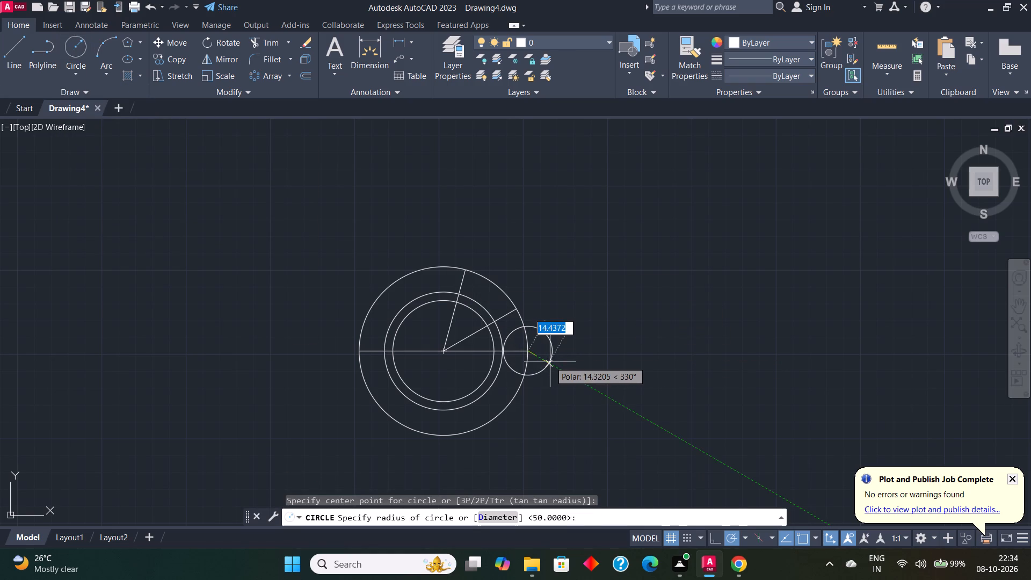
{"action": "type", "text": "10"}
{"action": "key", "text": "Return"}
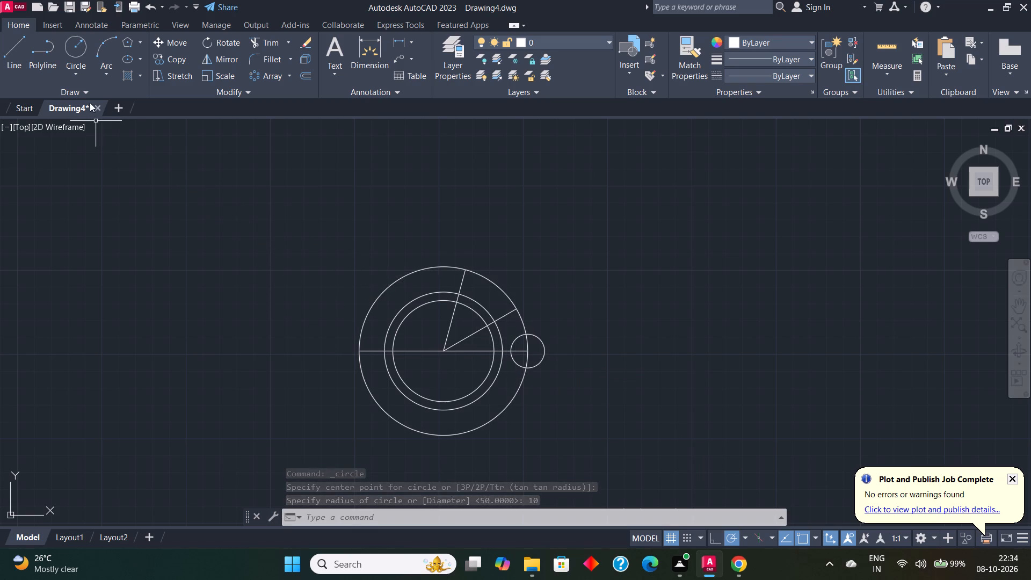
Draw a concentric circle of diameter 10 inside the small circle on the outer circle.
{"action": "left_click", "coordinate": [81, 74]}
{"action": "left_click", "coordinate": [120, 99]}
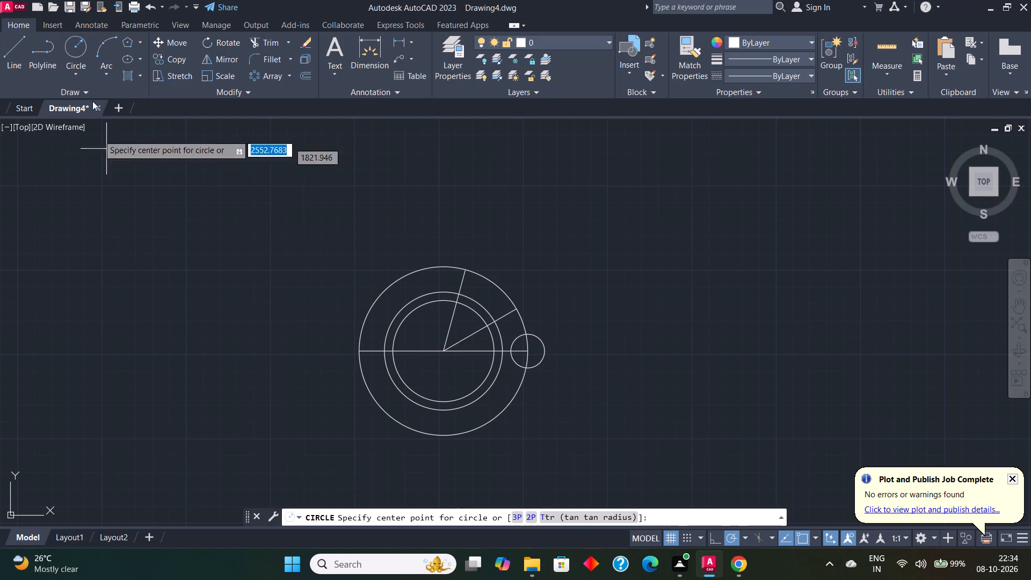
{"action": "left_click", "coordinate": [80, 71]}
{"action": "left_click", "coordinate": [118, 126]}
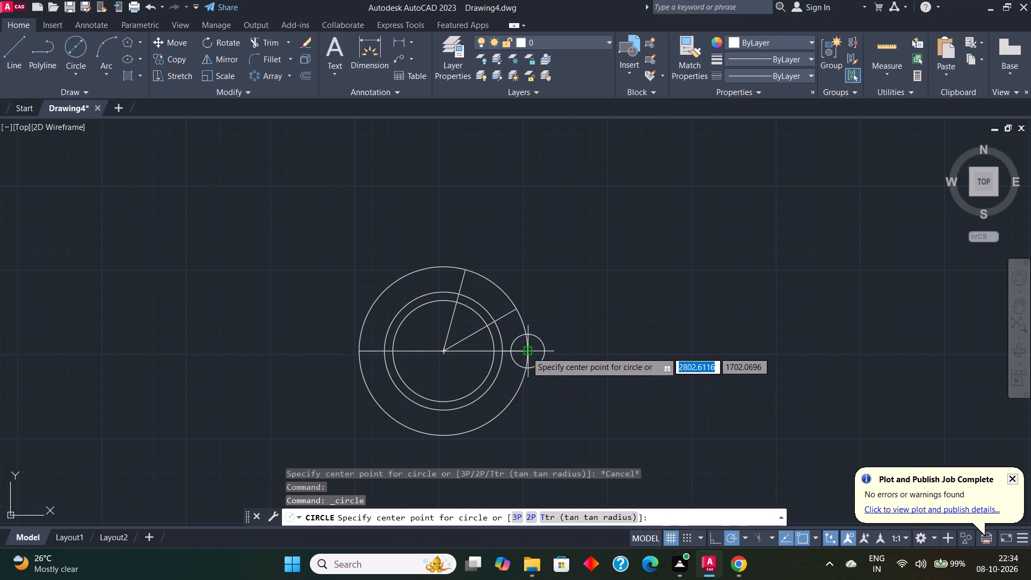
{"action": "left_click", "coordinate": [526, 352]}
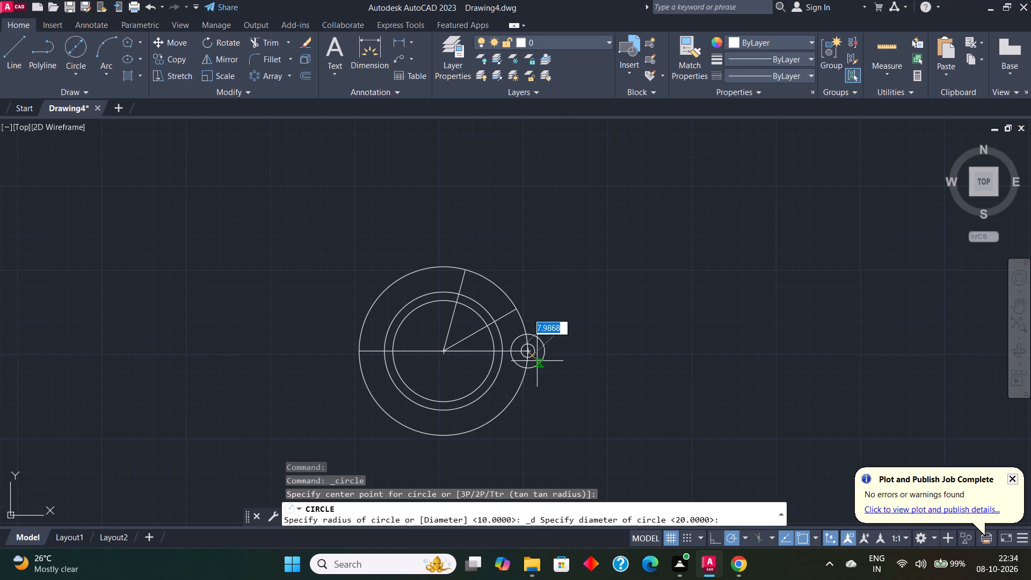
{"action": "type", "text": "10"}
{"action": "key", "text": "Return"}
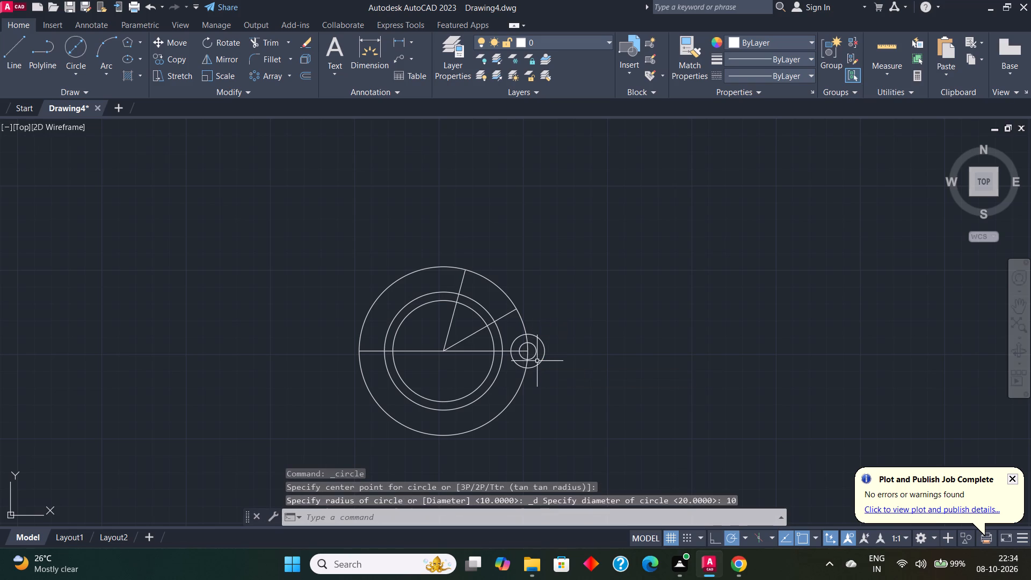
Create a polar array of the two small concentric circles with 6 items over 360° around the common centre.
{"action": "scroll", "coordinate": [530, 360], "scroll_direction": "up", "scroll_amount": 1}
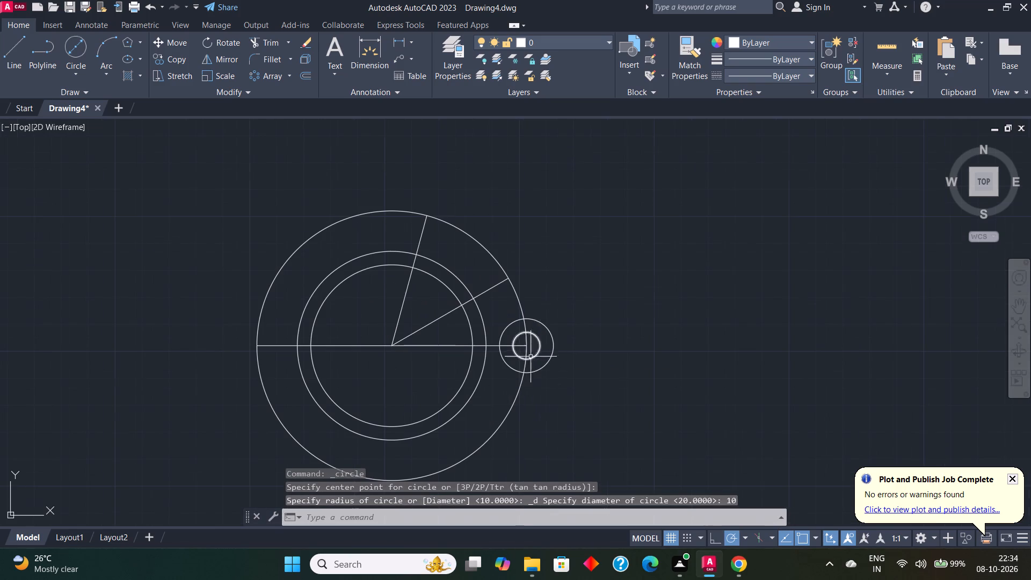
{"action": "left_click", "coordinate": [542, 327]}
{"action": "left_click", "coordinate": [540, 338]}
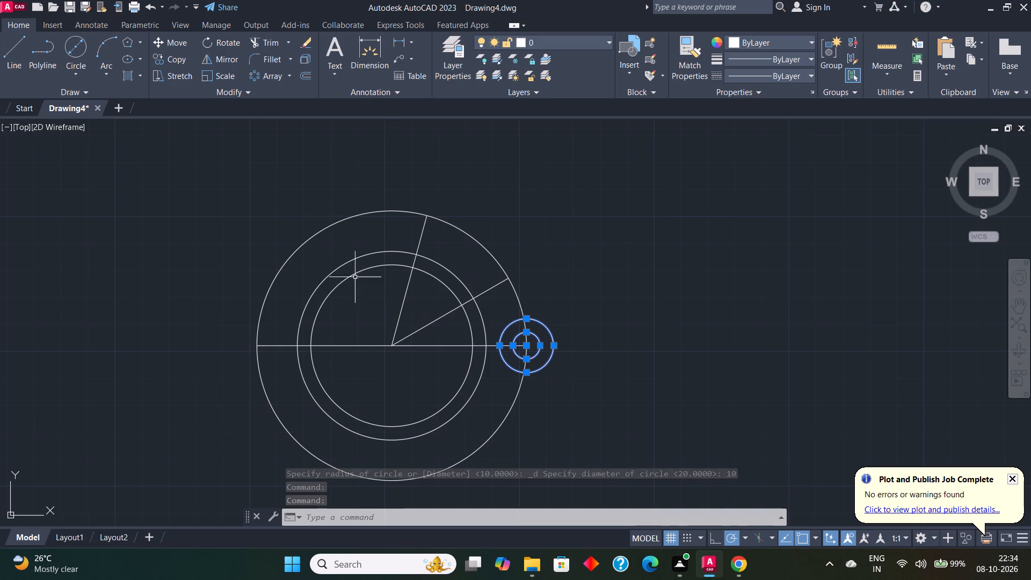
{"action": "left_click", "coordinate": [289, 78]}
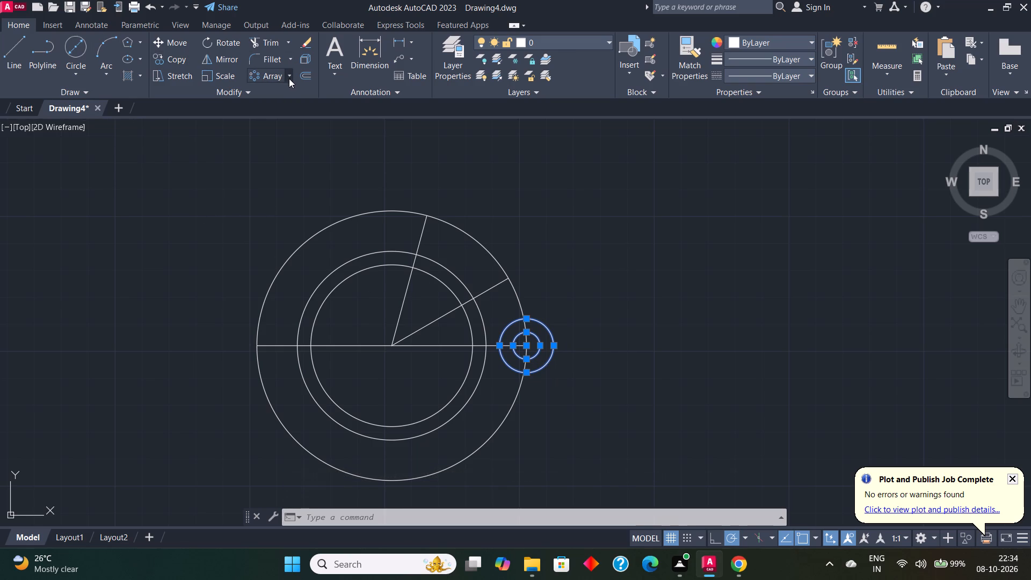
{"action": "left_click", "coordinate": [295, 150]}
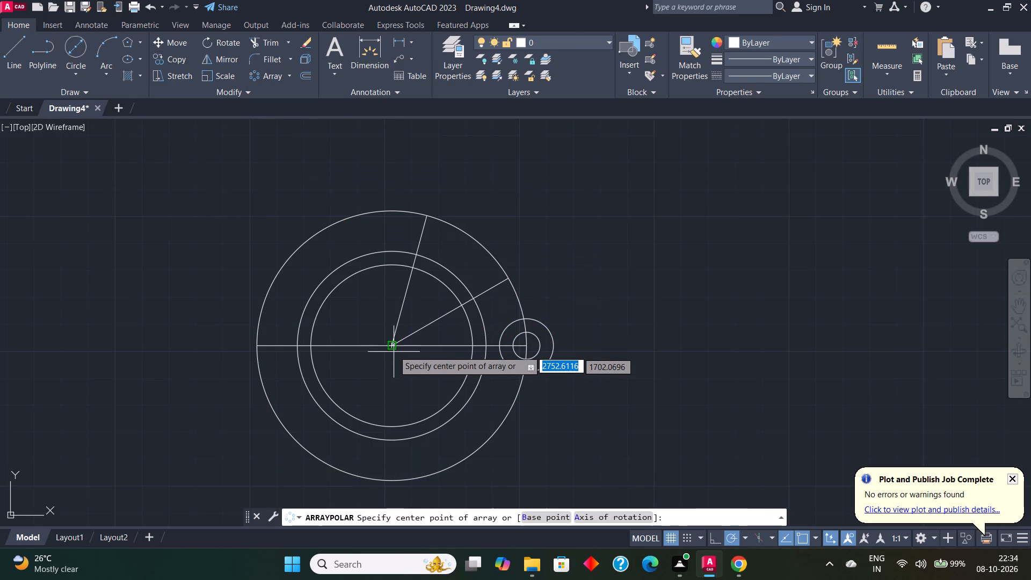
{"action": "left_click", "coordinate": [394, 349]}
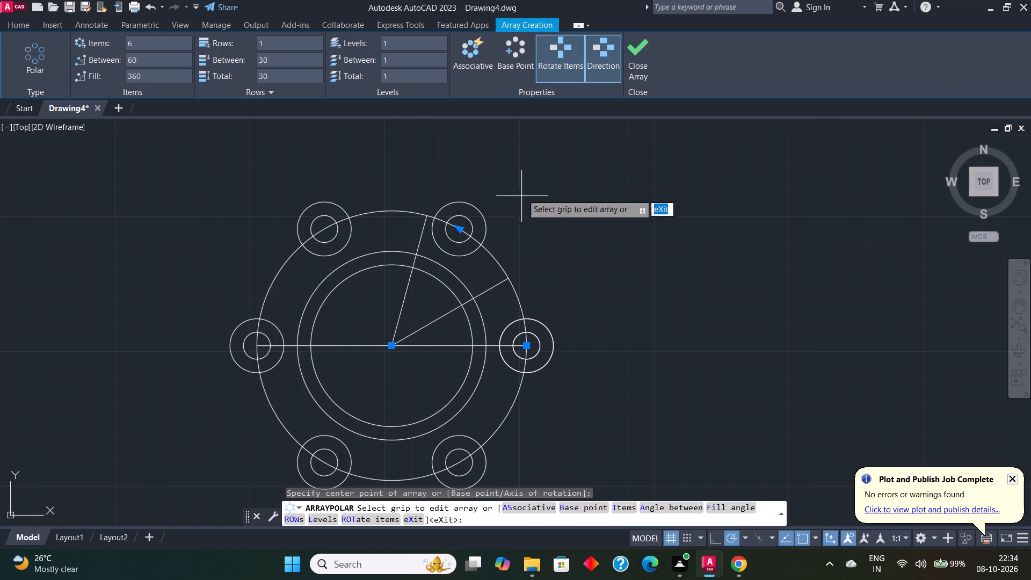
{"action": "left_click", "coordinate": [634, 68]}
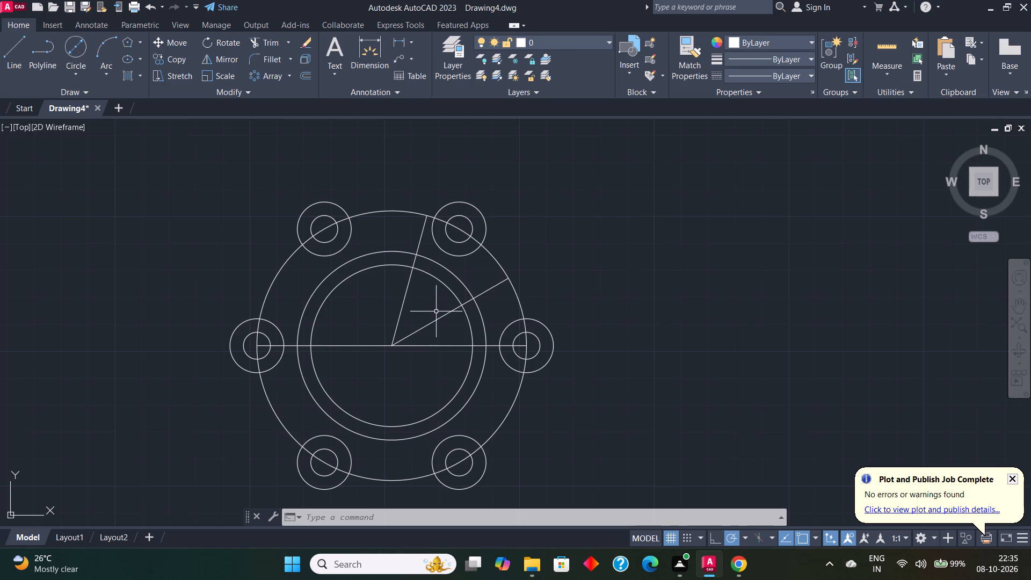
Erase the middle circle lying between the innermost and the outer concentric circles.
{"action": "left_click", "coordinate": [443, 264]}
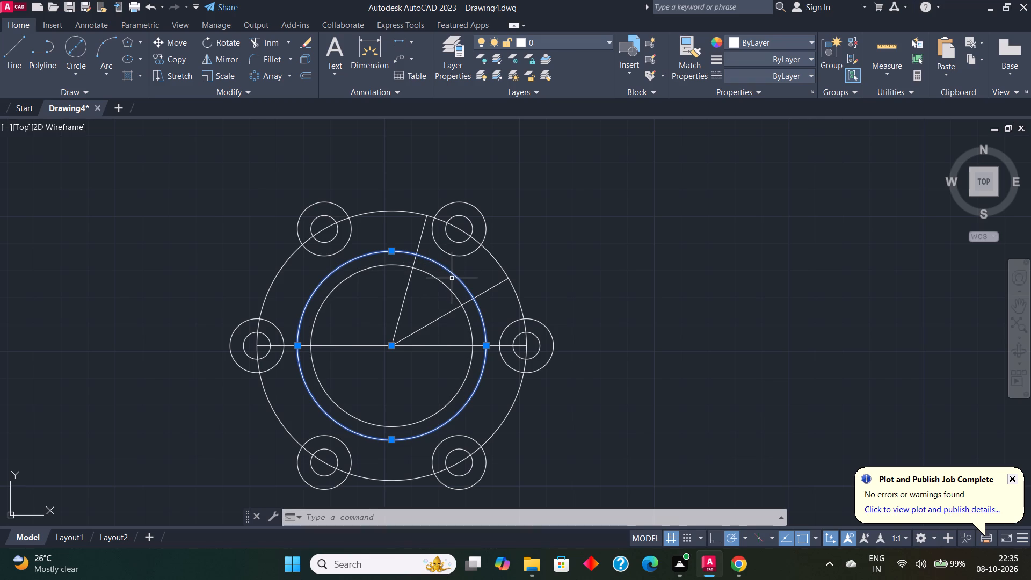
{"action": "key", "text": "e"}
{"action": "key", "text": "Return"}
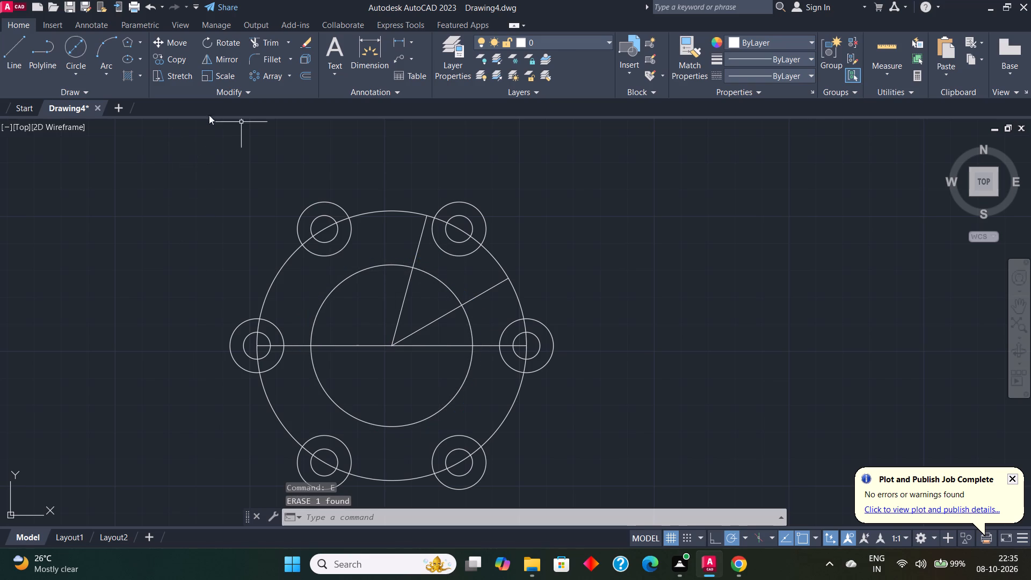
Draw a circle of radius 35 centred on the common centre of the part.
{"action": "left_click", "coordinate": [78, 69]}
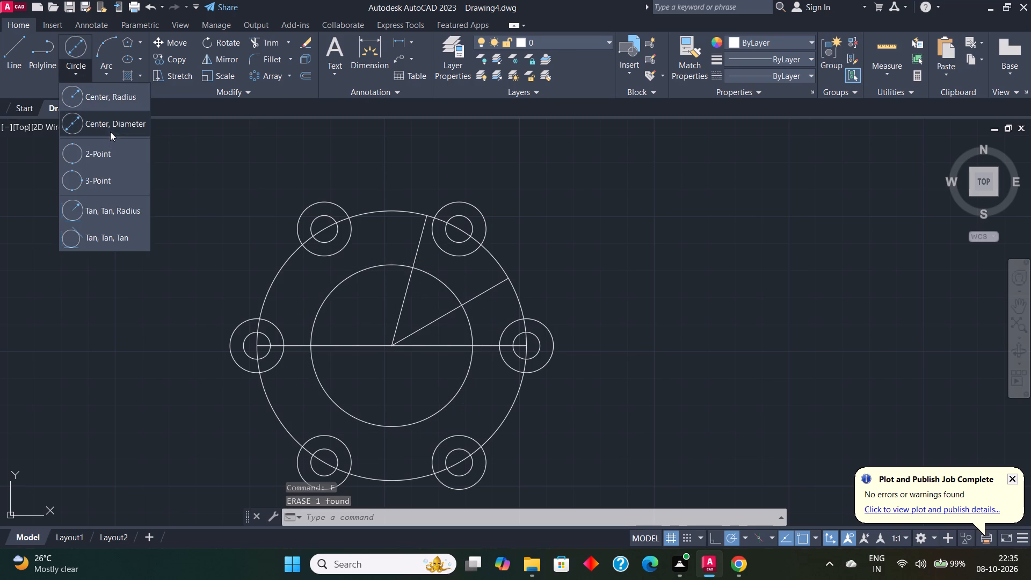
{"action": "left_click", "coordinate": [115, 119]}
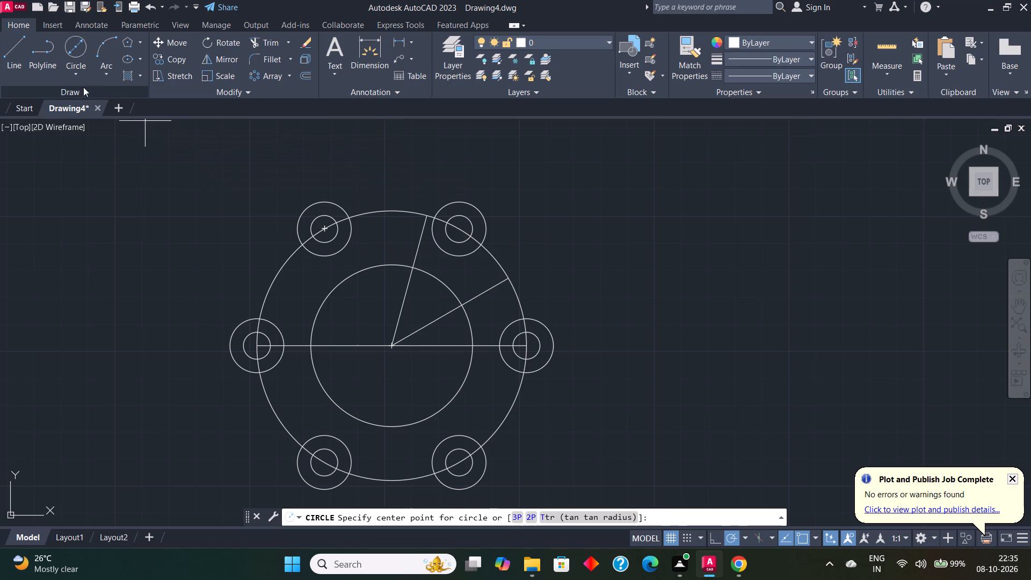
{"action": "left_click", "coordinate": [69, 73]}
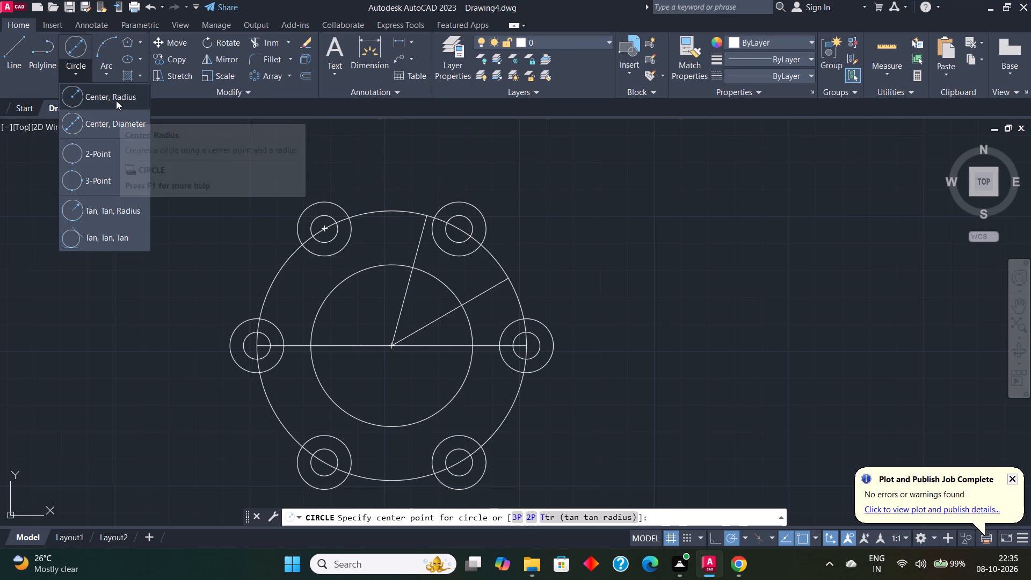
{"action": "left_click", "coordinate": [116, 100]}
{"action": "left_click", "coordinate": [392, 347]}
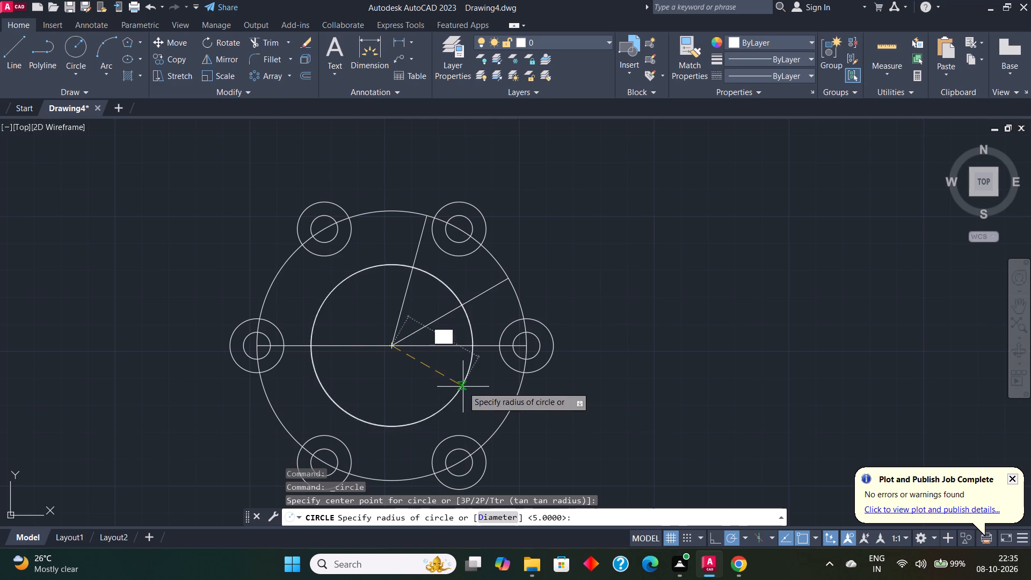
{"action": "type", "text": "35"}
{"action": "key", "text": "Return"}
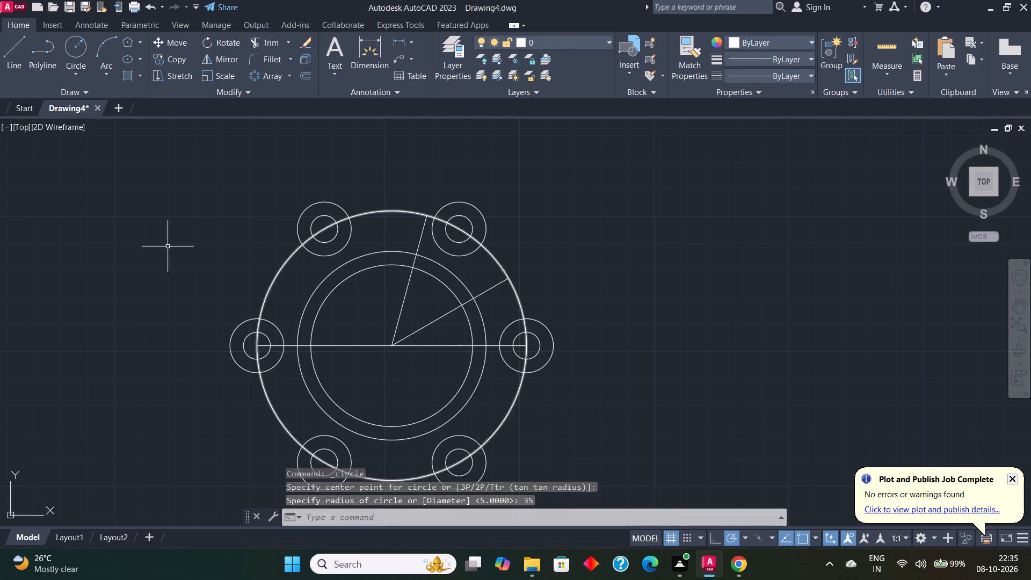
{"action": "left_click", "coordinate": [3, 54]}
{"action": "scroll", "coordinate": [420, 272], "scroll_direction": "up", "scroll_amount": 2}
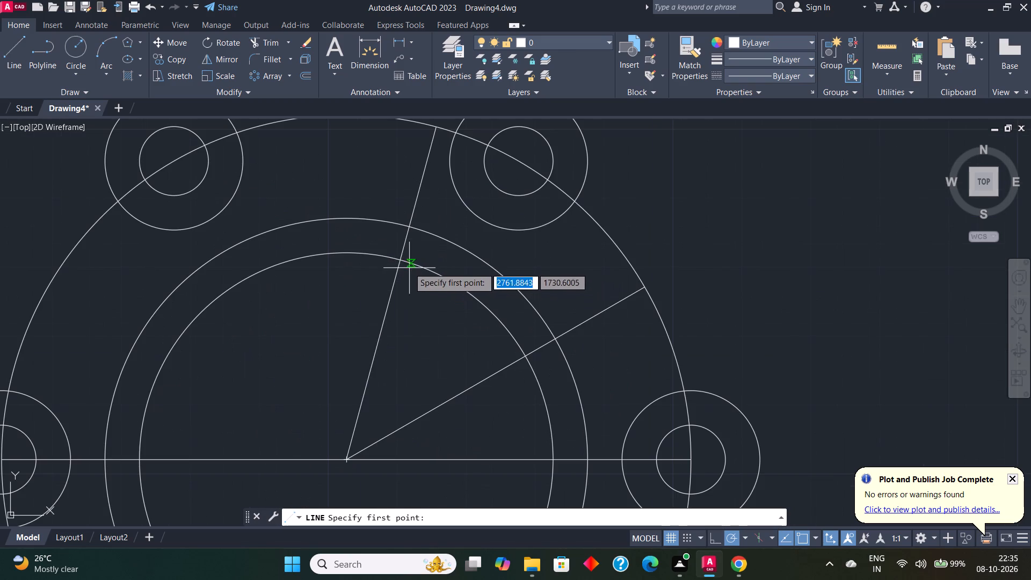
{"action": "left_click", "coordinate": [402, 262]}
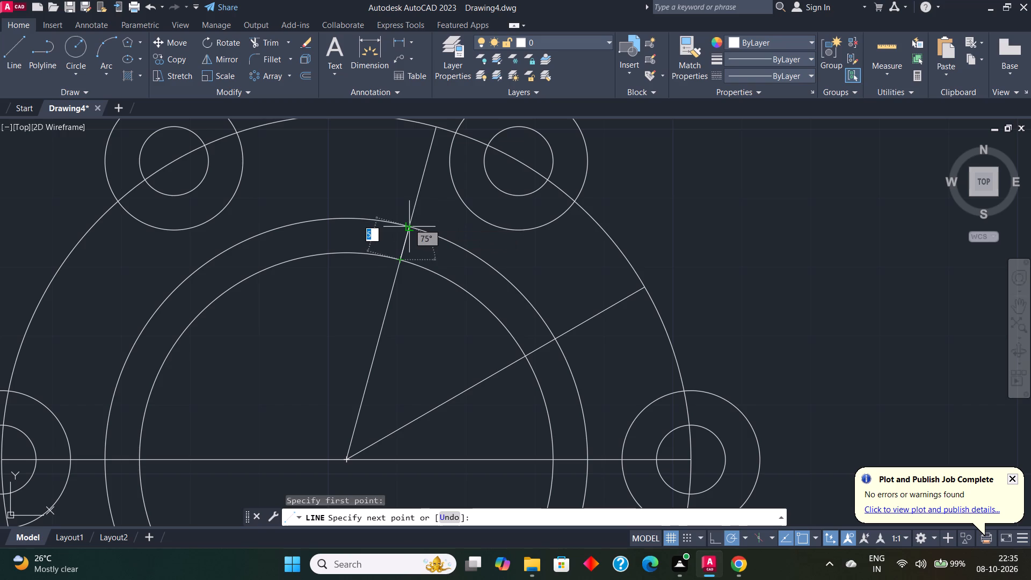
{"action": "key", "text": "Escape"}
Erase the radius 35 circle around the common centre.
{"action": "left_click", "coordinate": [435, 237]}
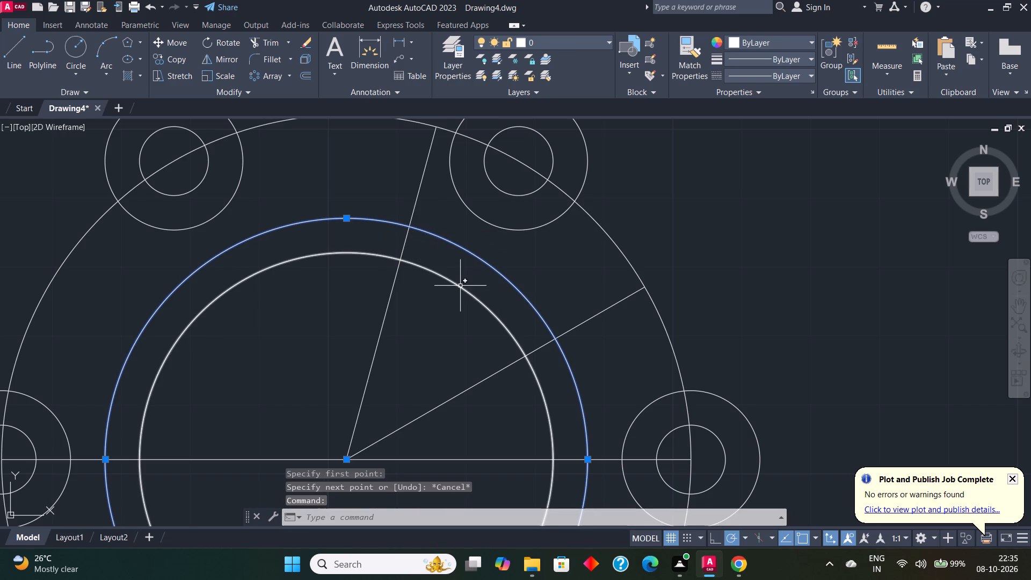
{"action": "key", "text": "e"}
{"action": "key", "text": "Return"}
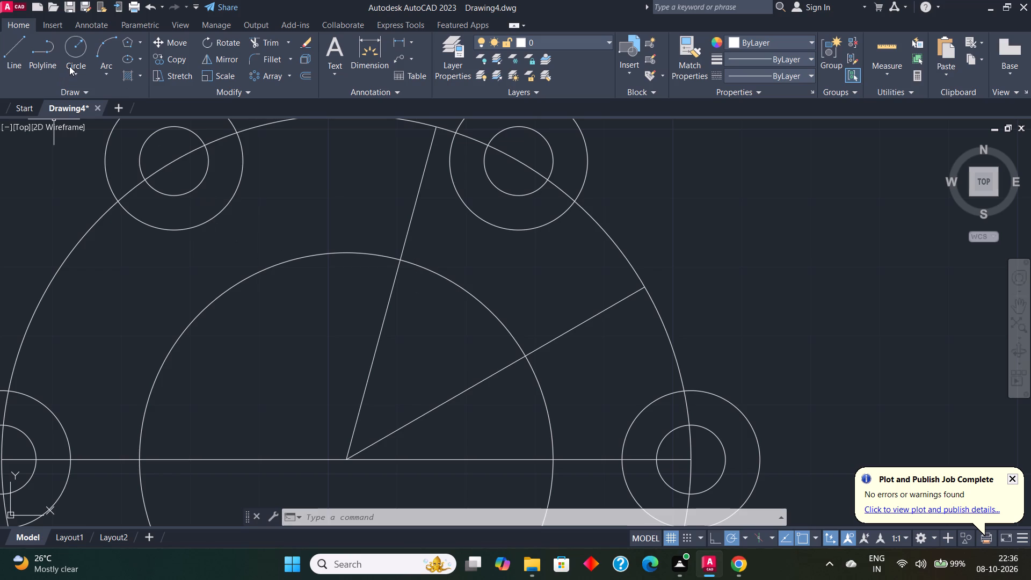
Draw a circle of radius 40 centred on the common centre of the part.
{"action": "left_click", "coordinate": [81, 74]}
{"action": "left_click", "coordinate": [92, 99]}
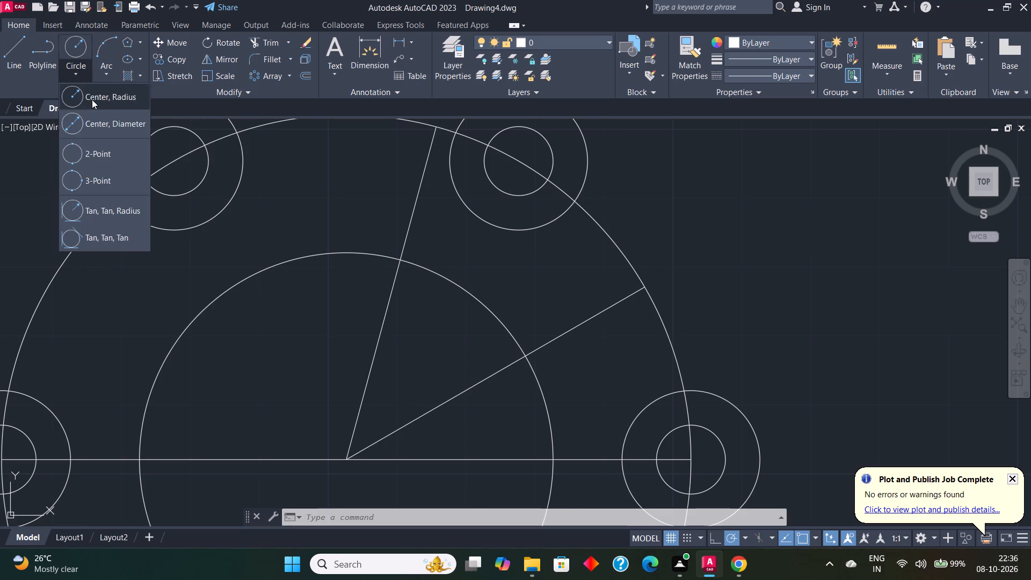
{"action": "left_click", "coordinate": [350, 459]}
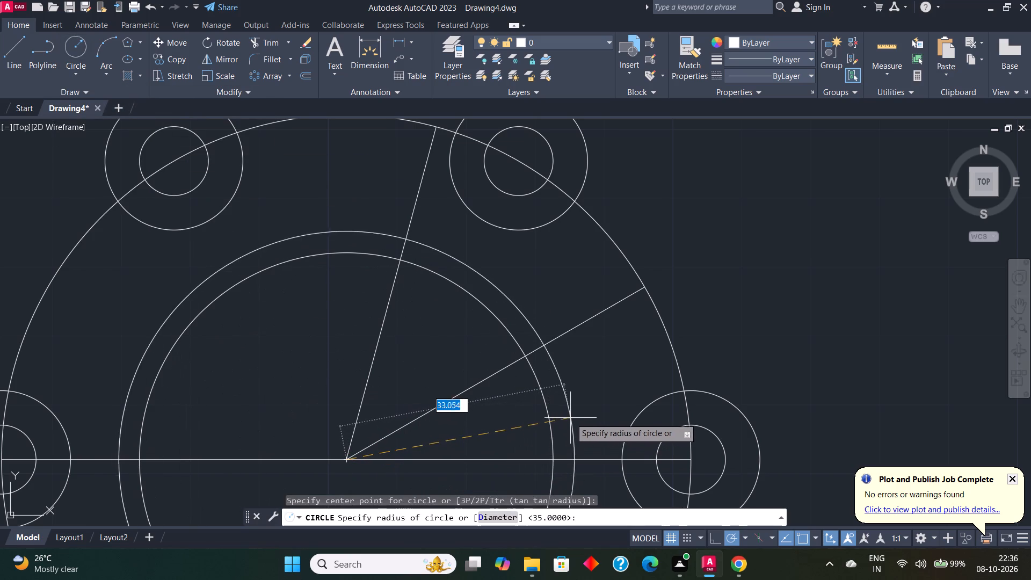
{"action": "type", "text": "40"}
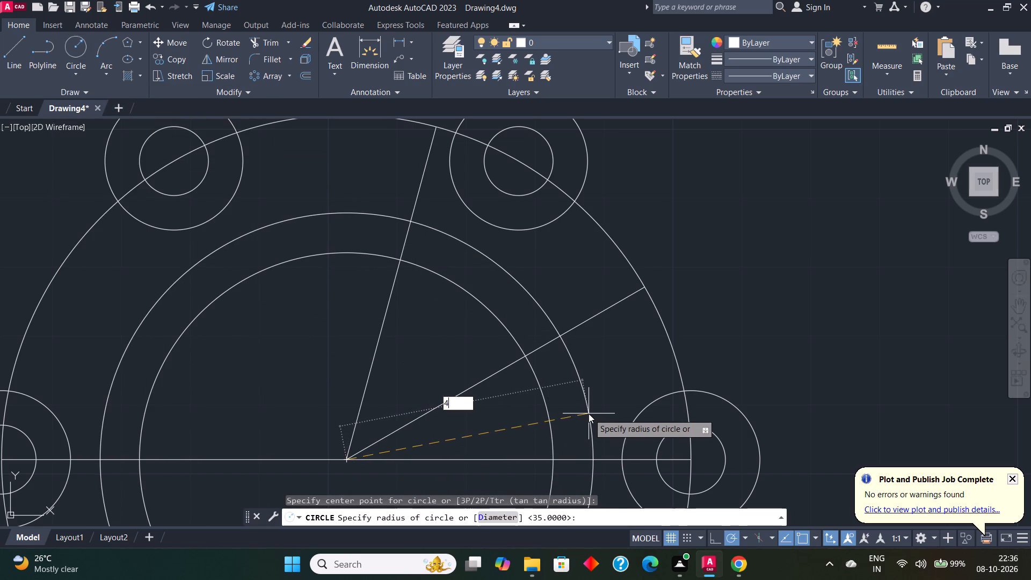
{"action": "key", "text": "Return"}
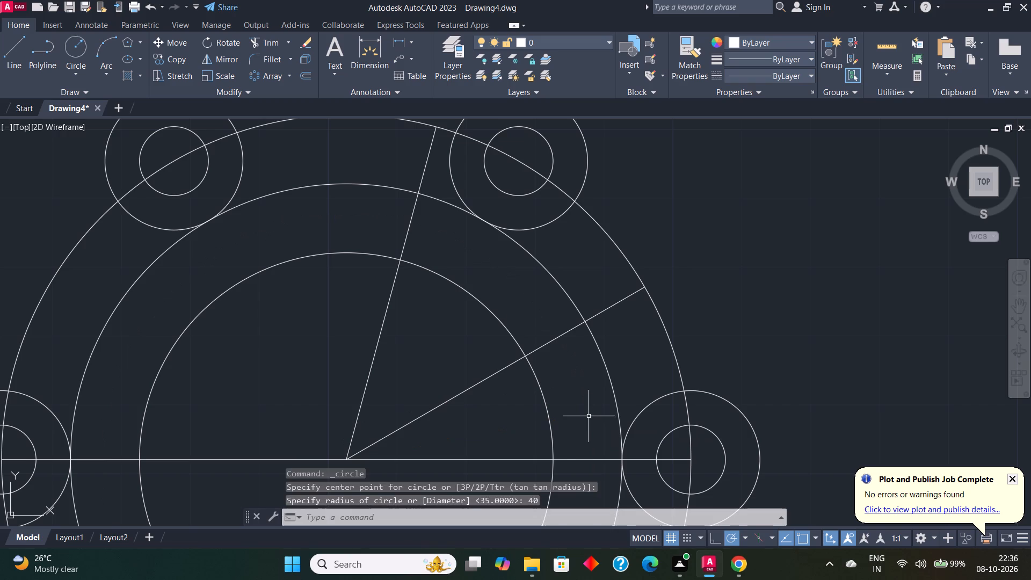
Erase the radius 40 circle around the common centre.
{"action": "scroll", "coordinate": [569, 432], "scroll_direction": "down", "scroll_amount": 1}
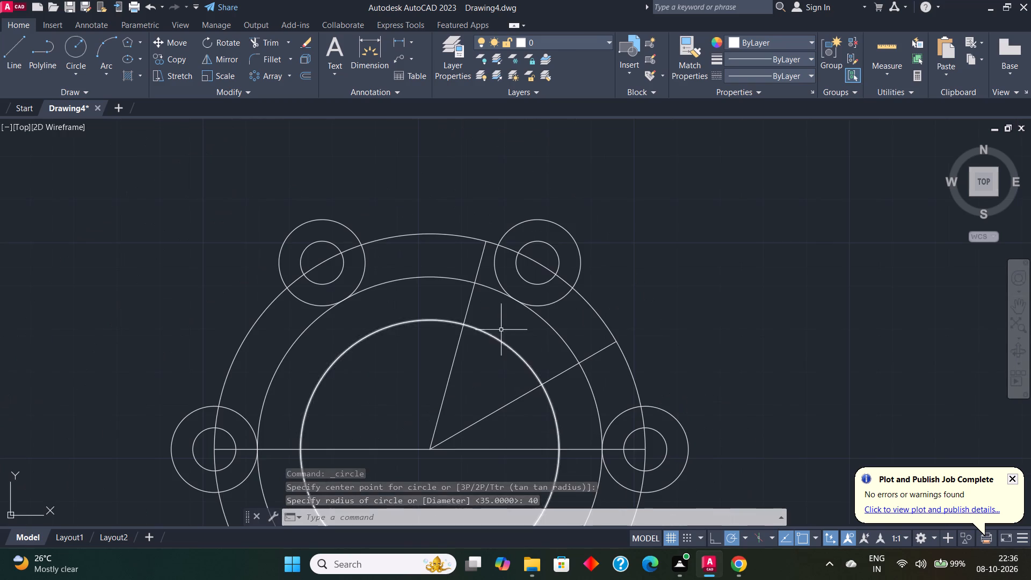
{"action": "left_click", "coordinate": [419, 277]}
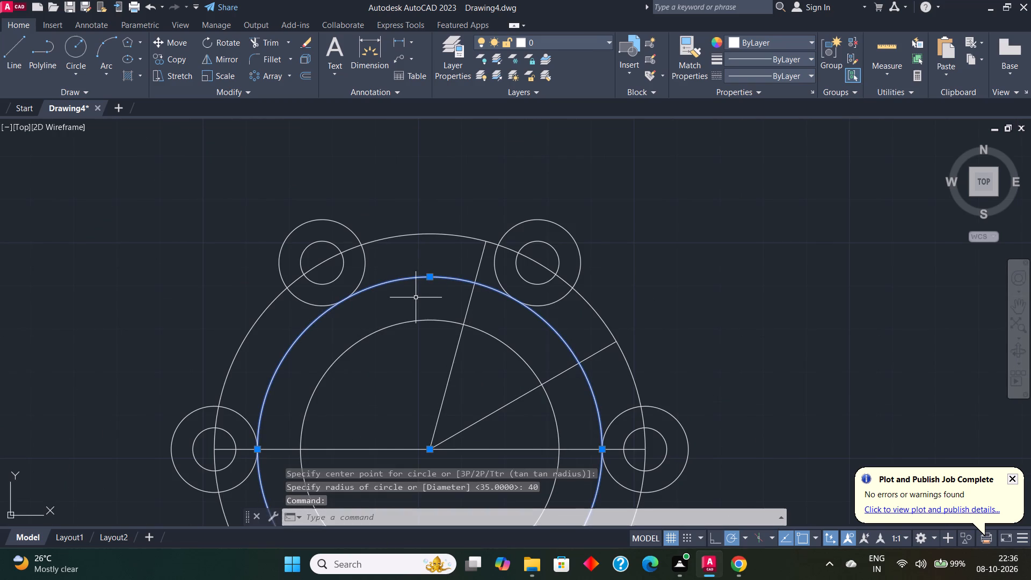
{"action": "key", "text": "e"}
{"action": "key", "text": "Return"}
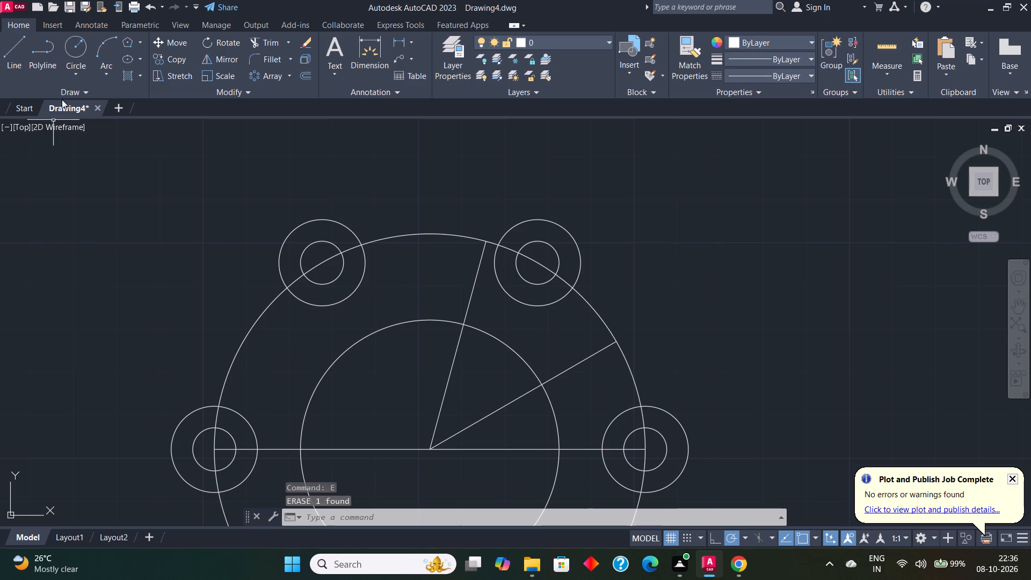
Draw a circle of radius 35 centred on the common centre, between the innermost and outer circles.
{"action": "left_click", "coordinate": [78, 65]}
{"action": "left_click", "coordinate": [103, 97]}
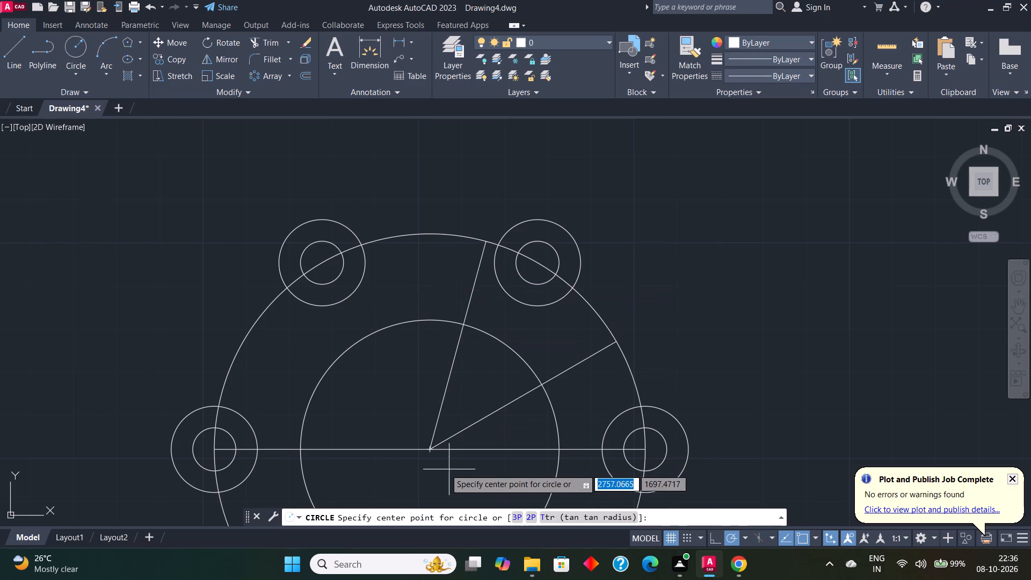
{"action": "left_click", "coordinate": [434, 448]}
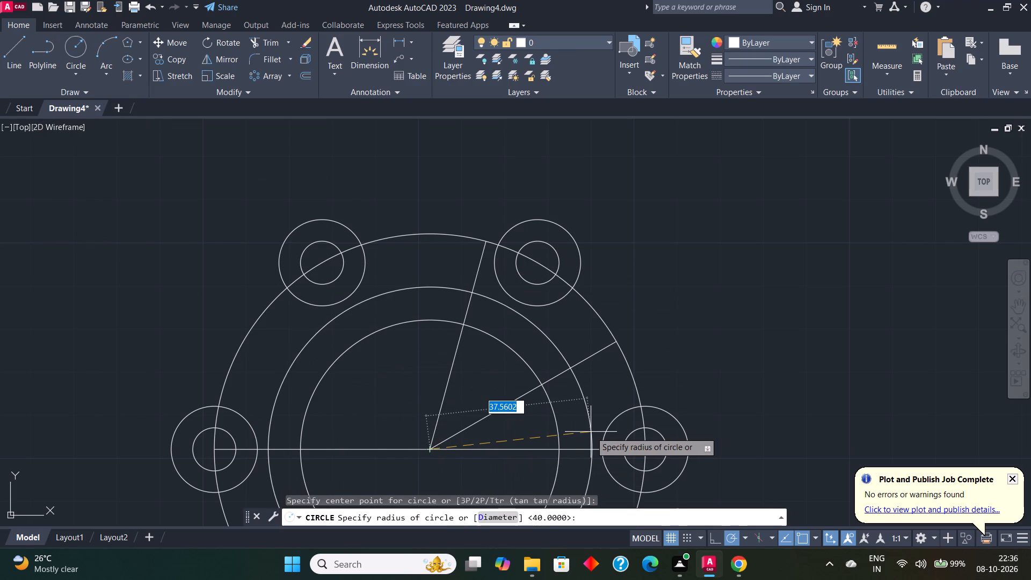
{"action": "type", "text": "35"}
{"action": "key", "text": "Return"}
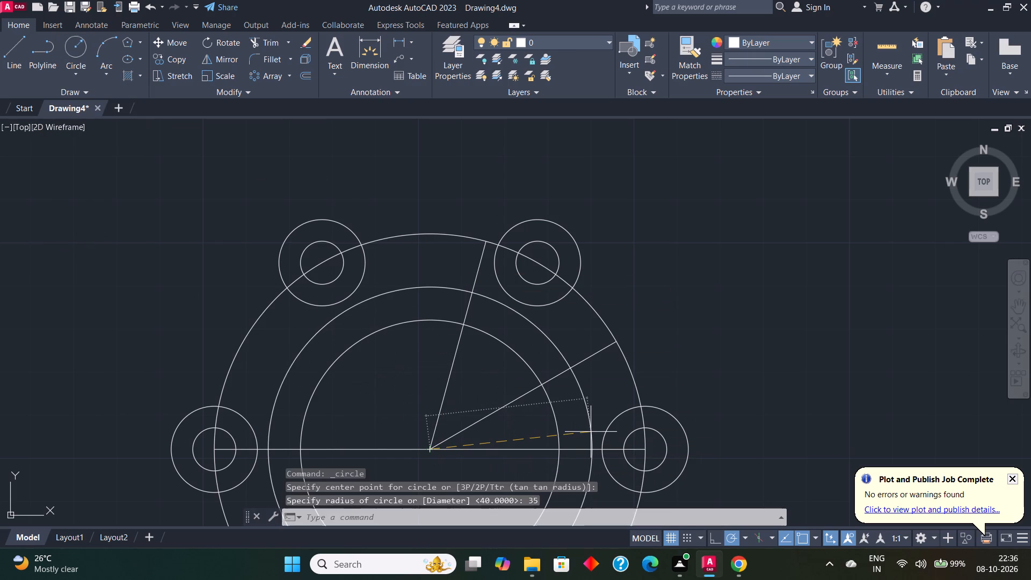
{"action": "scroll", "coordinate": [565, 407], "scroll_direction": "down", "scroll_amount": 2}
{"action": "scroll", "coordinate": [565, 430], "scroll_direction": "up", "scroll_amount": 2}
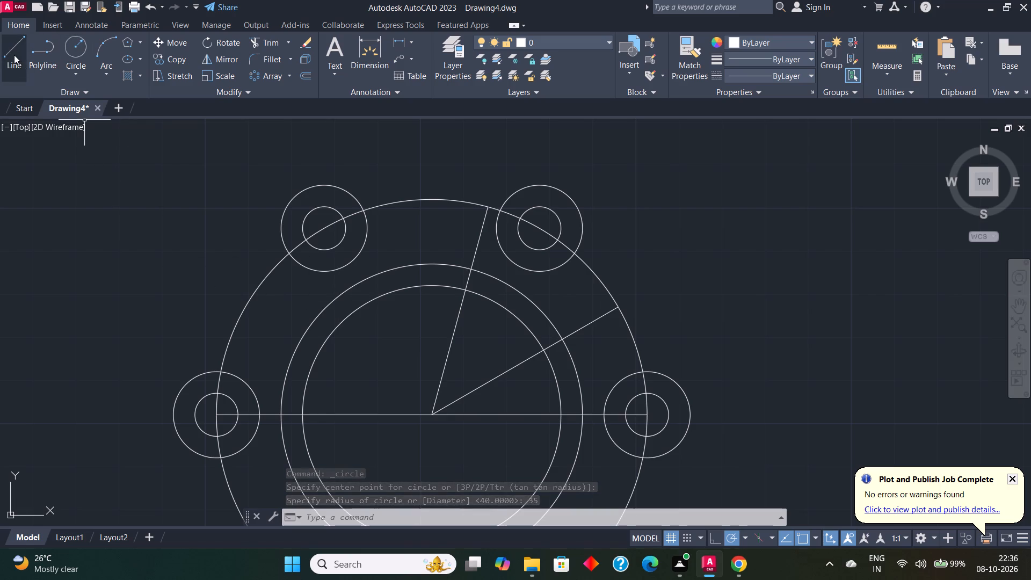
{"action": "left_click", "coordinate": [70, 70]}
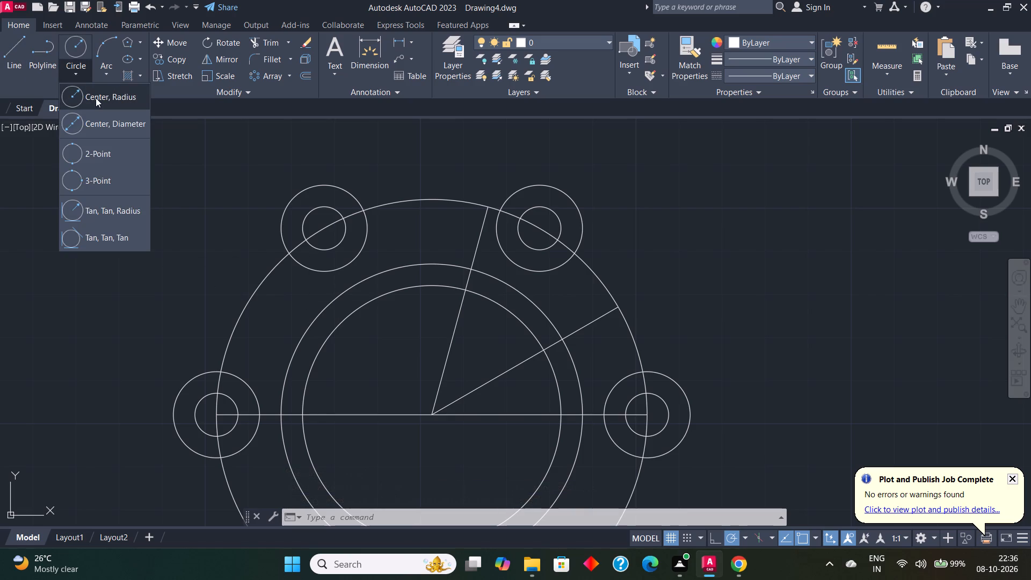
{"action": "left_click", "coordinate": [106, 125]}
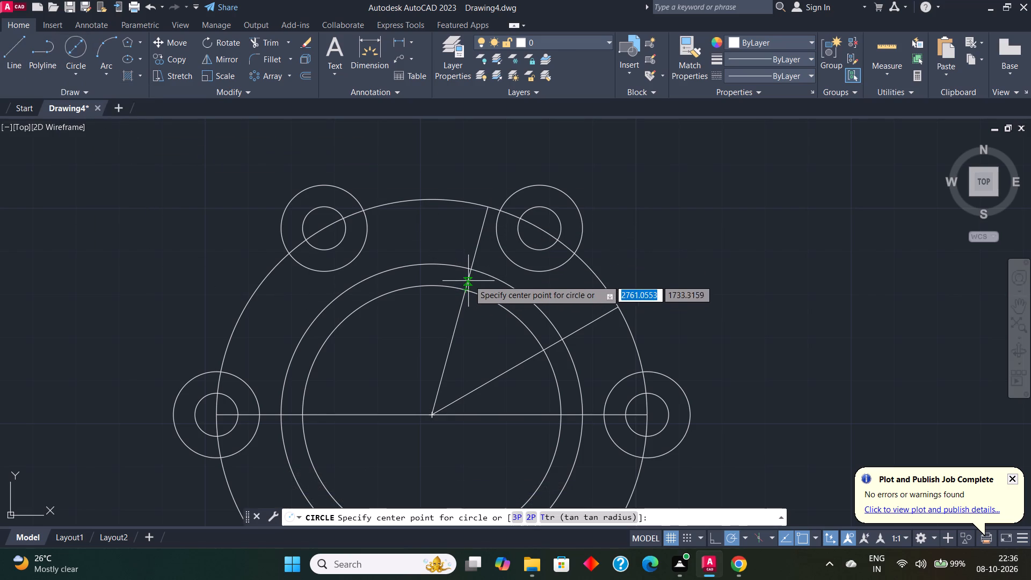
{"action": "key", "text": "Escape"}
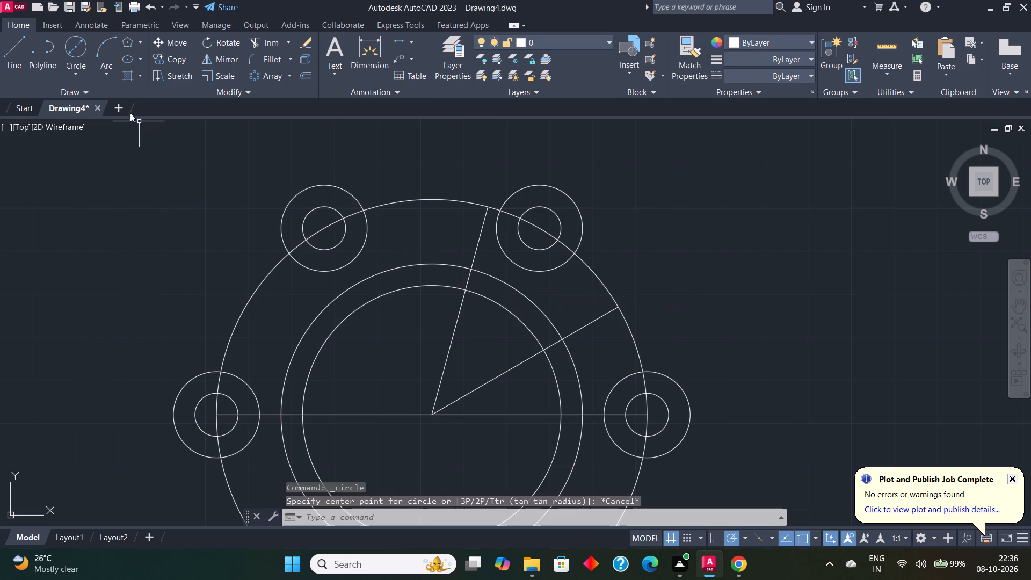
Draw a 2.5 long line along the 75° radial line, starting outward from its intersection with the innermost concentric circle.
{"action": "left_click", "coordinate": [1, 55]}
{"action": "left_click", "coordinate": [6, 55]}
{"action": "scroll", "coordinate": [480, 304], "scroll_direction": "up", "scroll_amount": 1}
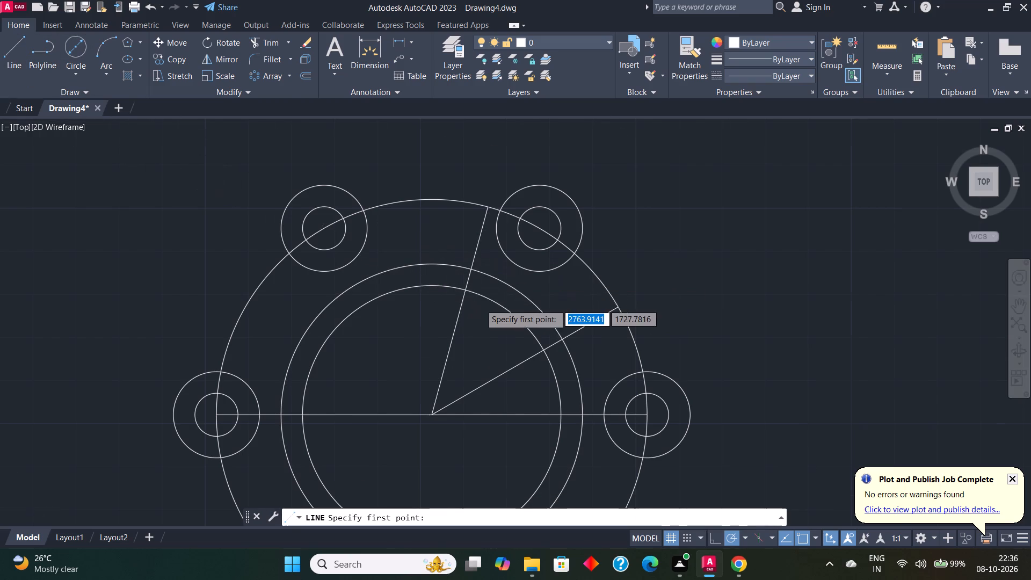
{"action": "scroll", "coordinate": [480, 304], "scroll_direction": "up", "scroll_amount": 1}
{"action": "left_click", "coordinate": [442, 269]}
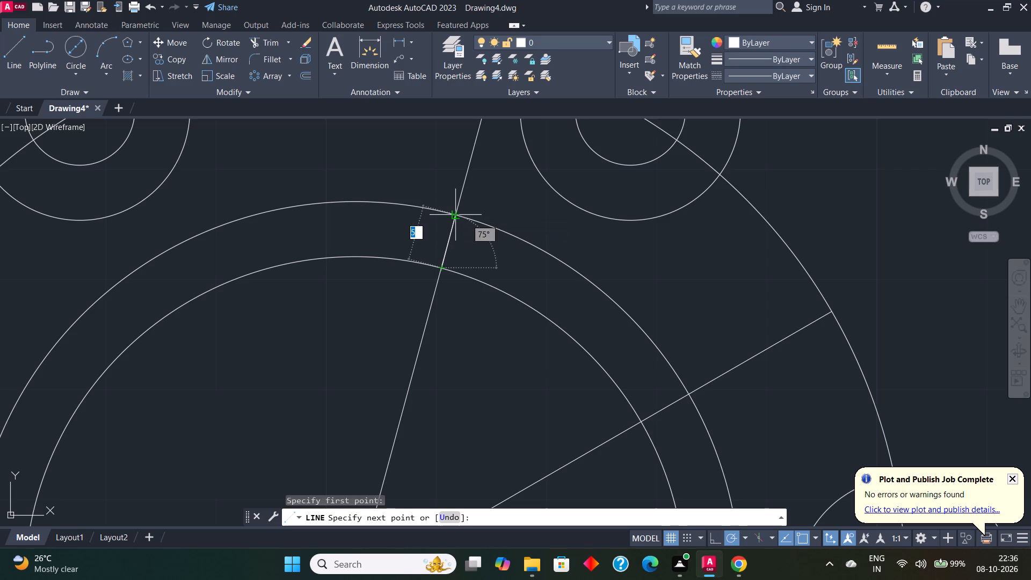
{"action": "type", "text": "2.5"}
{"action": "key", "text": "Return"}
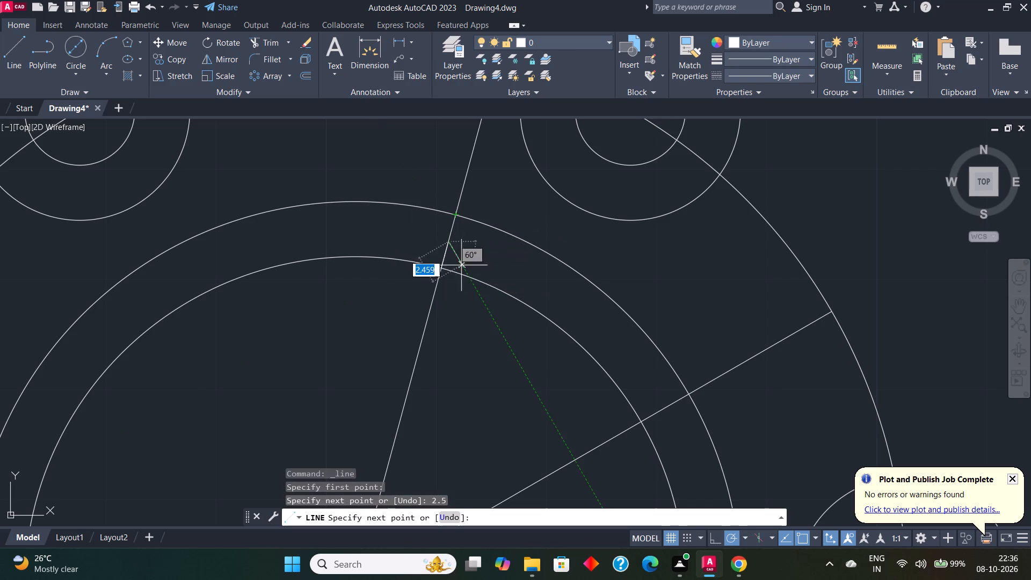
{"action": "key", "text": "Escape"}
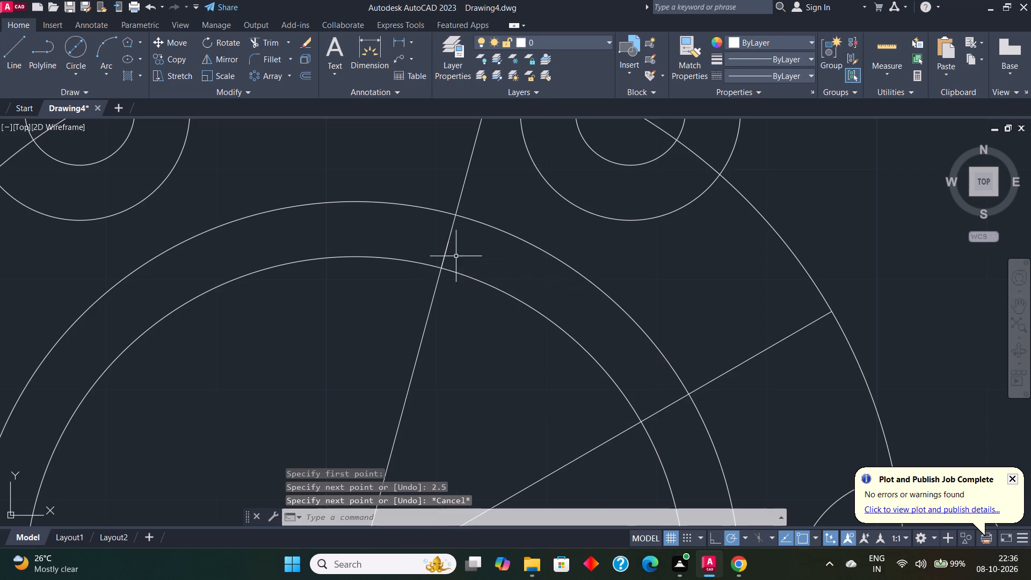
Draw a circle of diameter 5 centred on the 75° radial line, midway between the two inner concentric circles.
{"action": "left_click", "coordinate": [77, 73]}
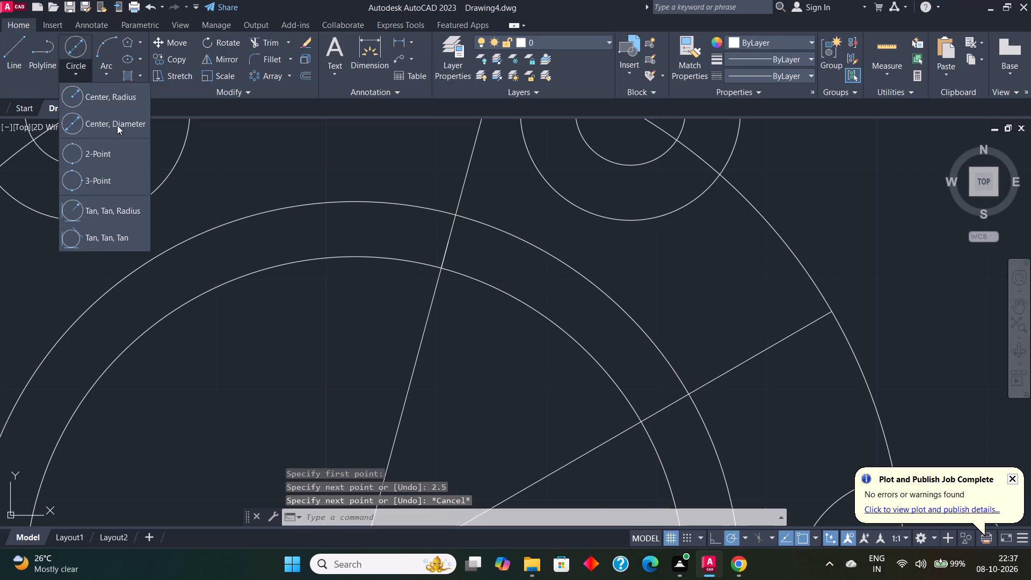
{"action": "left_click", "coordinate": [117, 125]}
{"action": "left_click", "coordinate": [447, 238]}
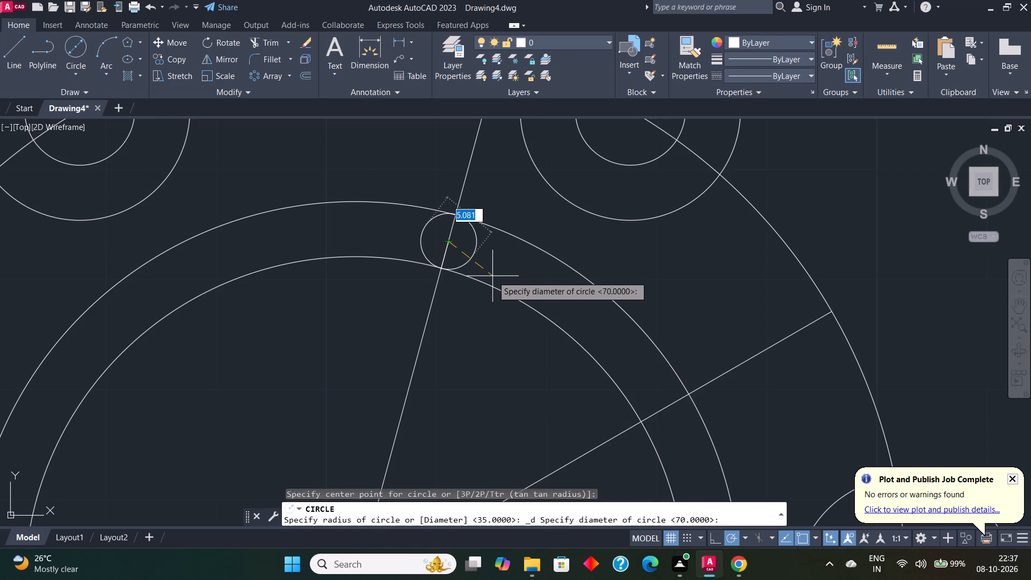
{"action": "key", "text": "5"}
{"action": "key", "text": "Return"}
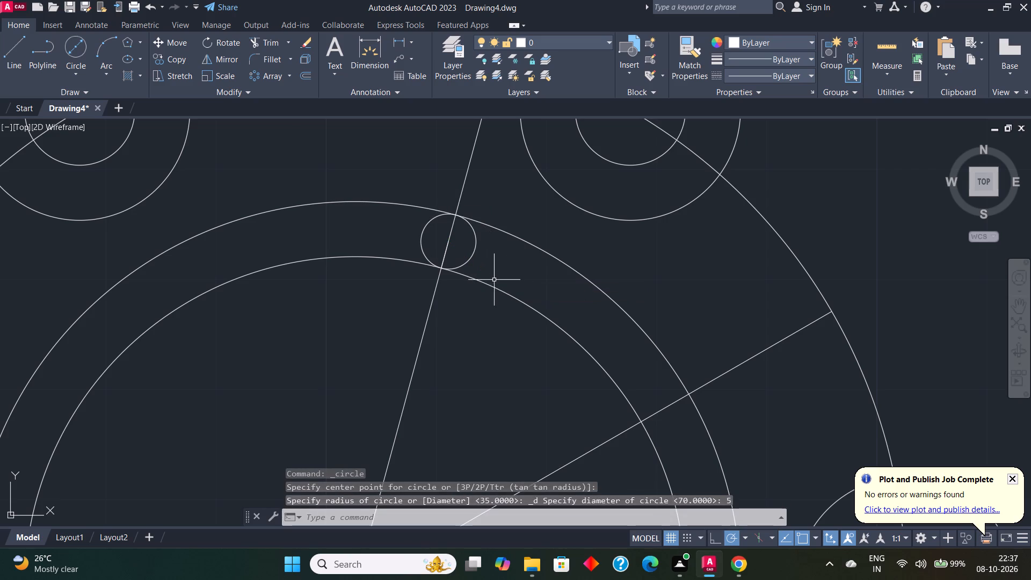
Draw a 2.5 long line along the 30° radial line, starting outward from its intersection with the innermost concentric circle.
{"action": "scroll", "coordinate": [509, 285], "scroll_direction": "down", "scroll_amount": 1}
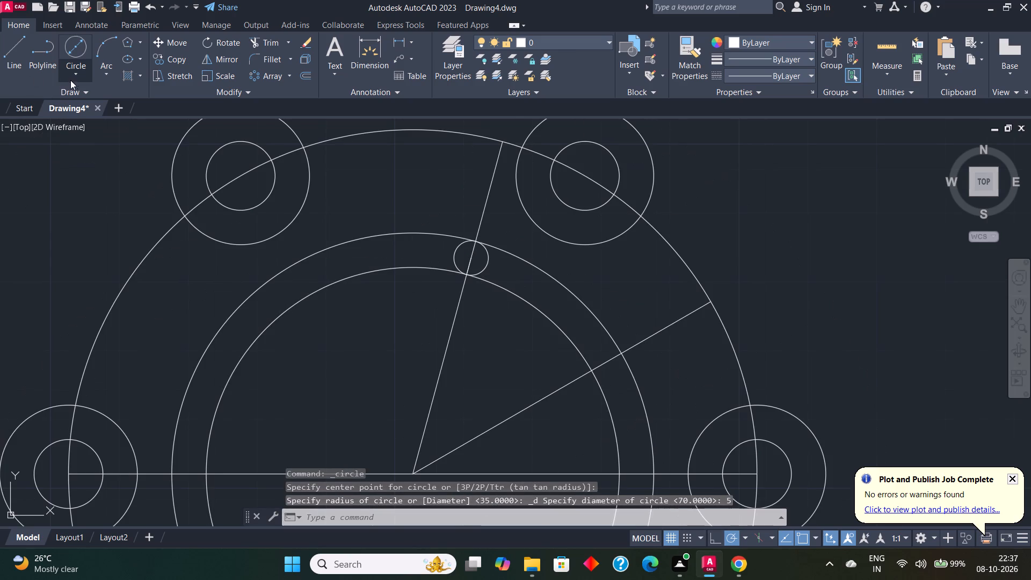
{"action": "left_click", "coordinate": [72, 79]}
{"action": "left_click", "coordinate": [106, 123]}
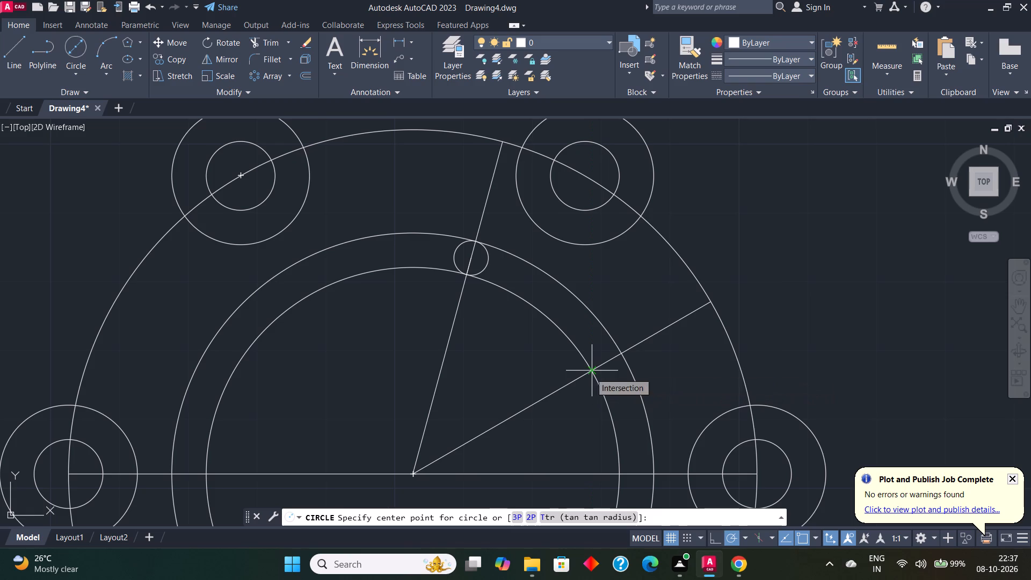
{"action": "left_click", "coordinate": [5, 51]}
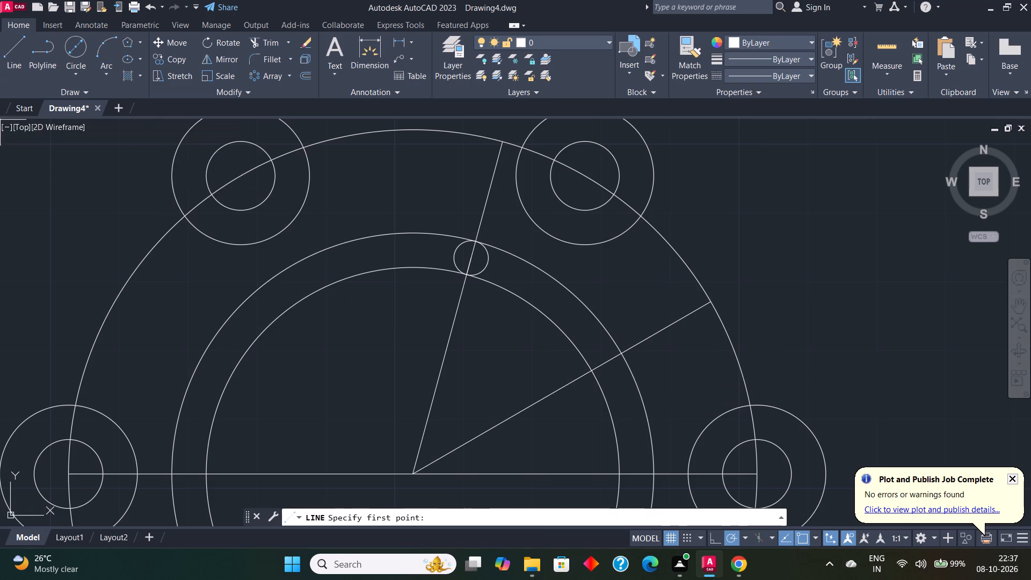
{"action": "left_click", "coordinate": [592, 375]}
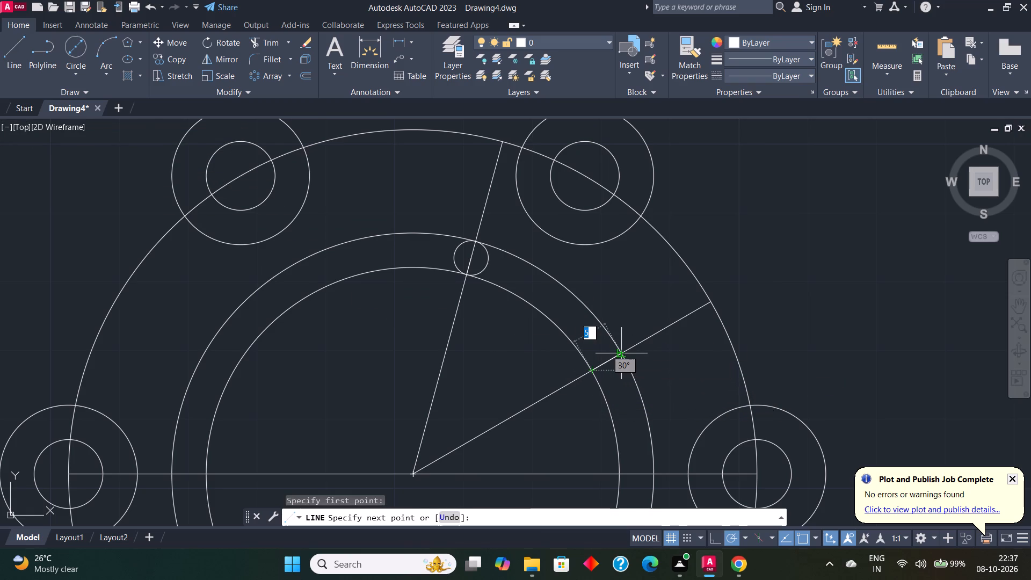
{"action": "type", "text": "2.5"}
{"action": "key", "text": "Return"}
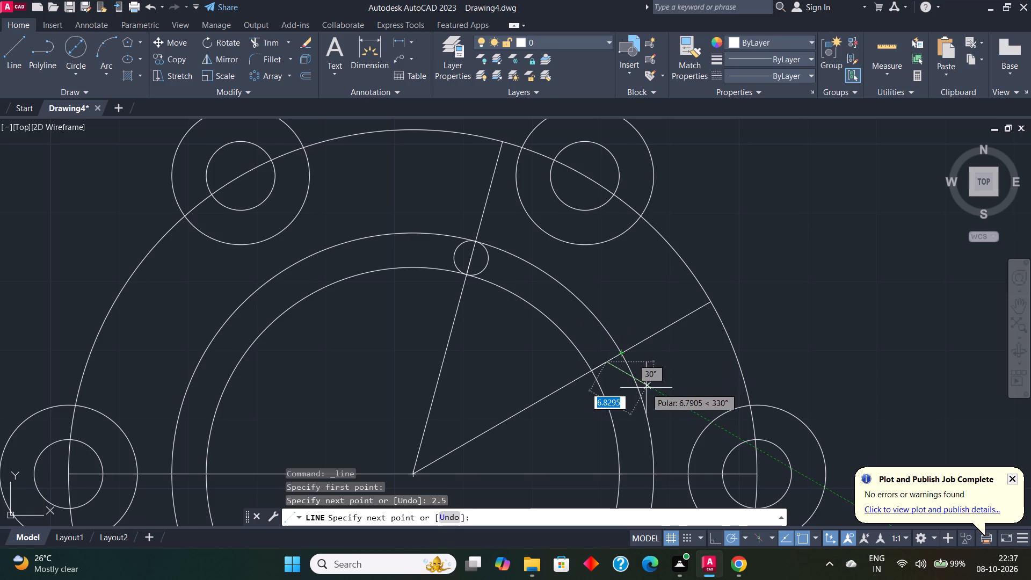
{"action": "key", "text": "Escape"}
Draw a circle of diameter 5 centred on the 30° radial line, midway between the two inner concentric circles.
{"action": "left_click", "coordinate": [74, 71]}
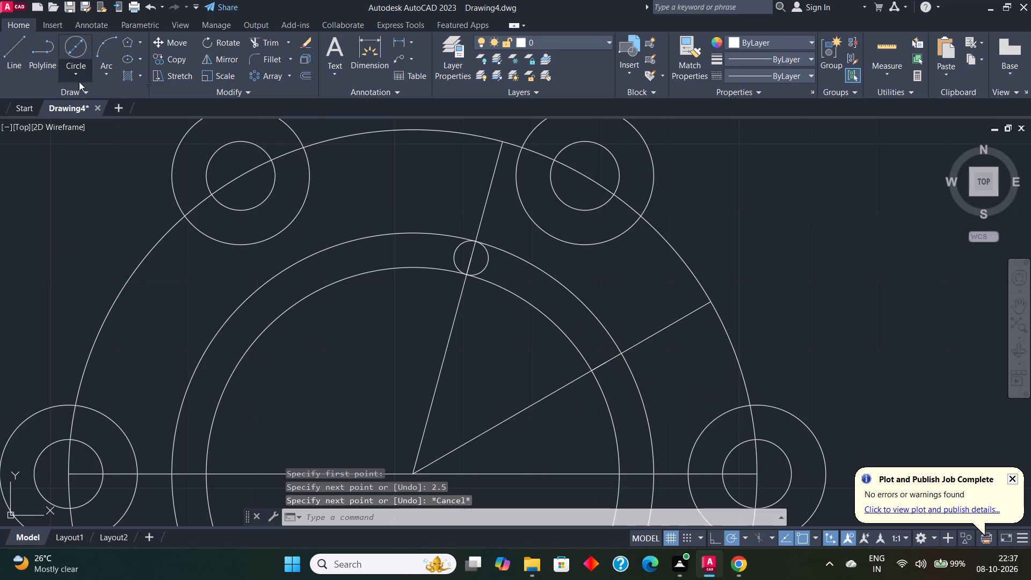
{"action": "left_click", "coordinate": [107, 118]}
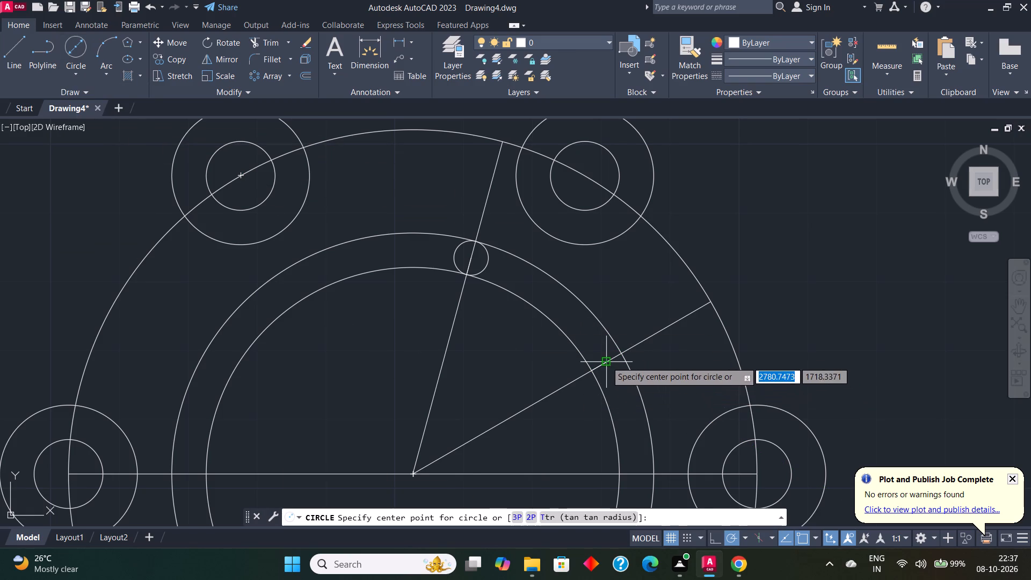
{"action": "left_click", "coordinate": [606, 361]}
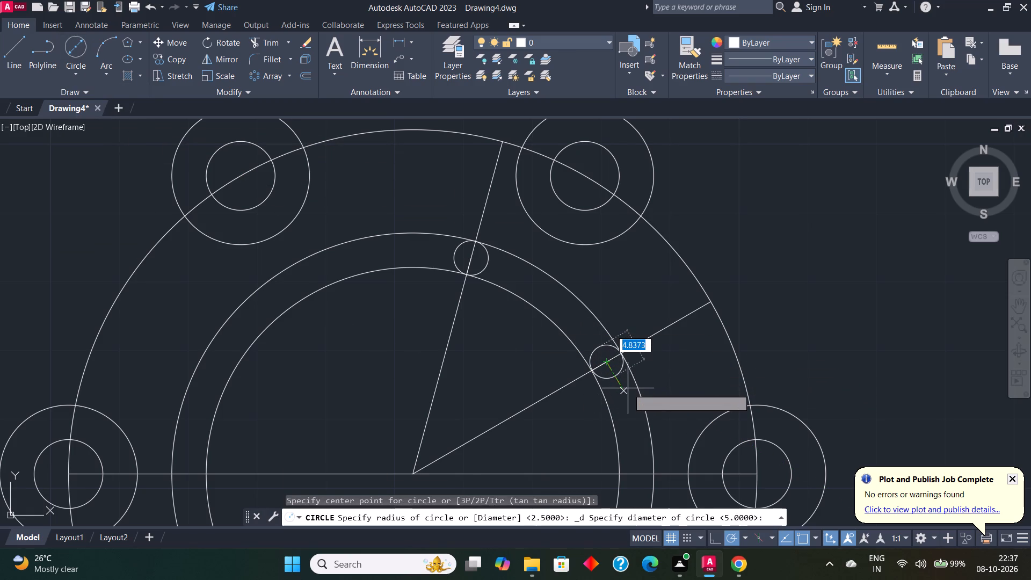
{"action": "key", "text": "5"}
{"action": "key", "text": "Return"}
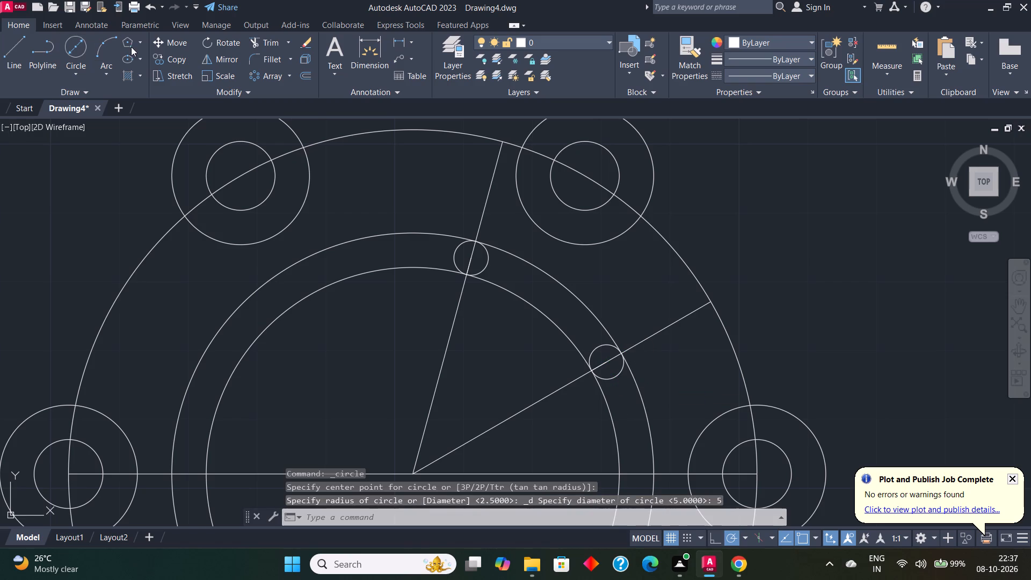
Trim the facing halves of the two diameter 5 circles at the radial lines, leaving the outward-bulging slot end arcs.
{"action": "left_click", "coordinate": [261, 41]}
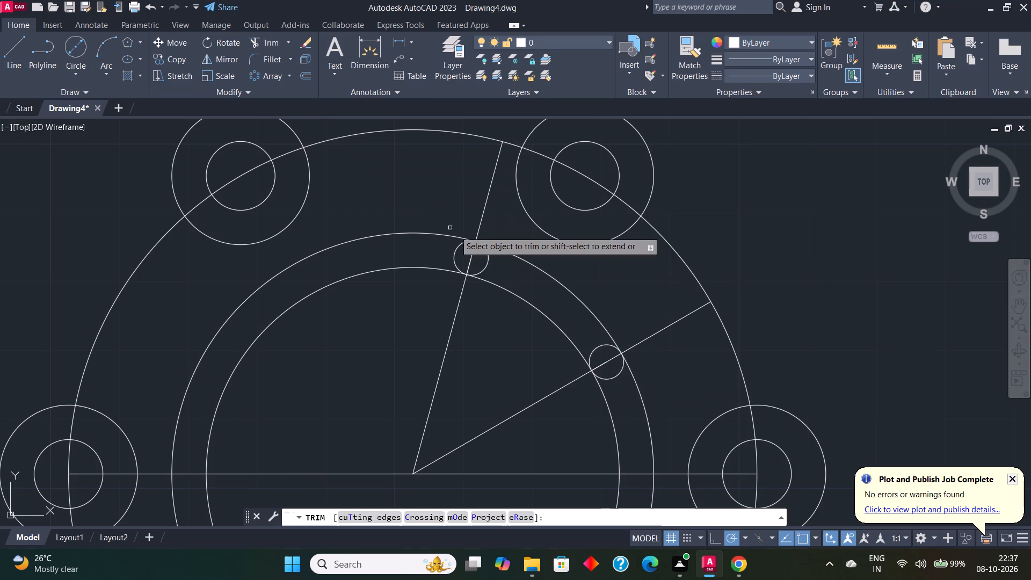
{"action": "left_click", "coordinate": [487, 263]}
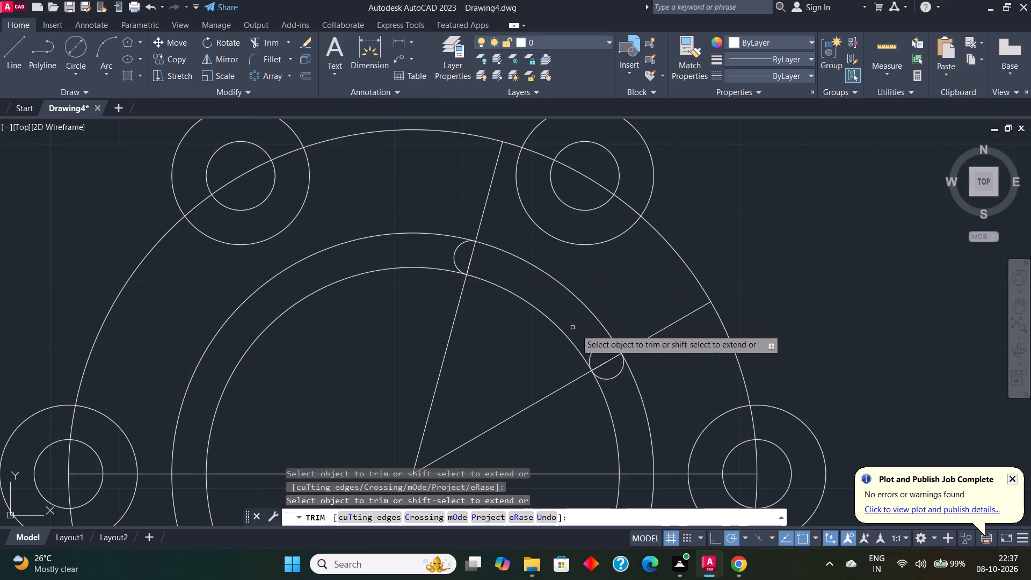
{"action": "left_click", "coordinate": [597, 349]}
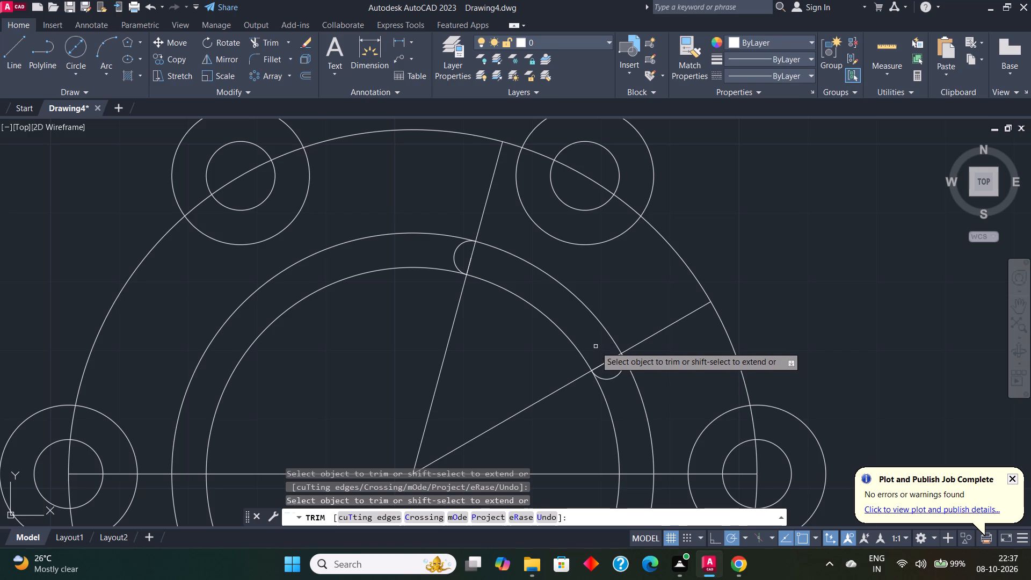
{"action": "key", "text": "Escape"}
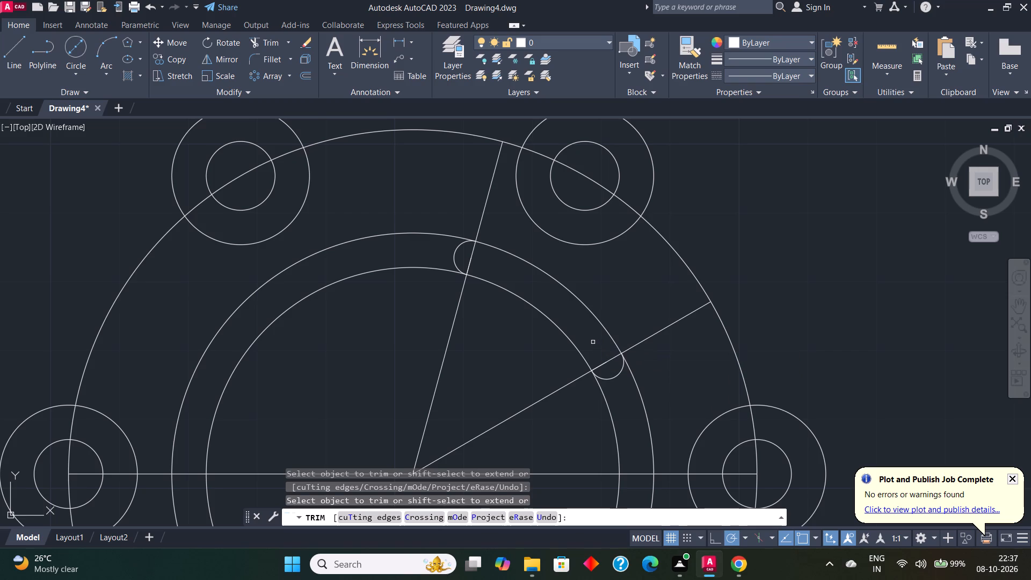
Polar-array the two slot end arcs around the common centre of the part with 3 items.
{"action": "scroll", "coordinate": [569, 315], "scroll_direction": "down", "scroll_amount": 3}
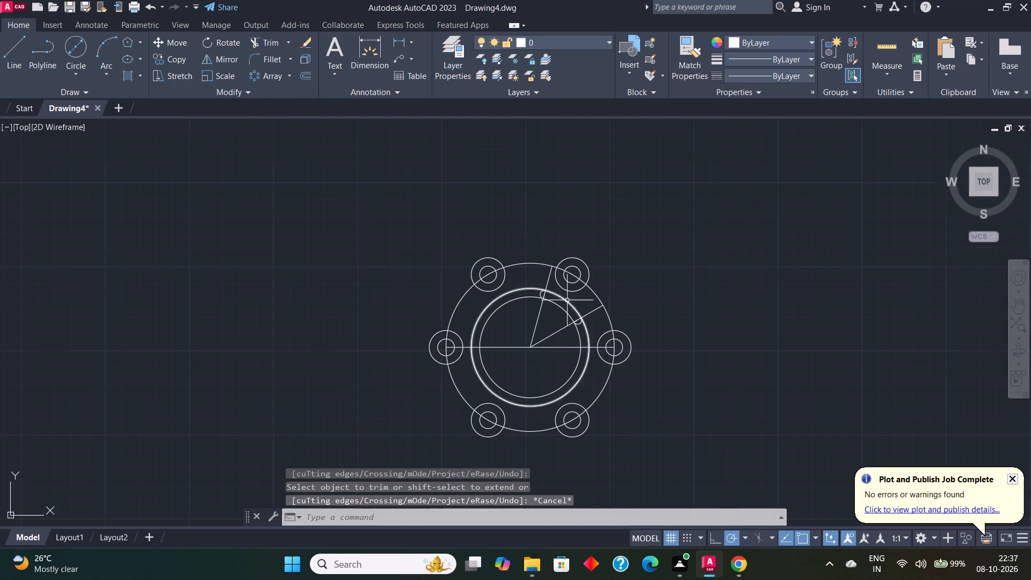
{"action": "scroll", "coordinate": [611, 370], "scroll_direction": "up", "scroll_amount": 1}
{"action": "scroll", "coordinate": [560, 297], "scroll_direction": "up", "scroll_amount": 2}
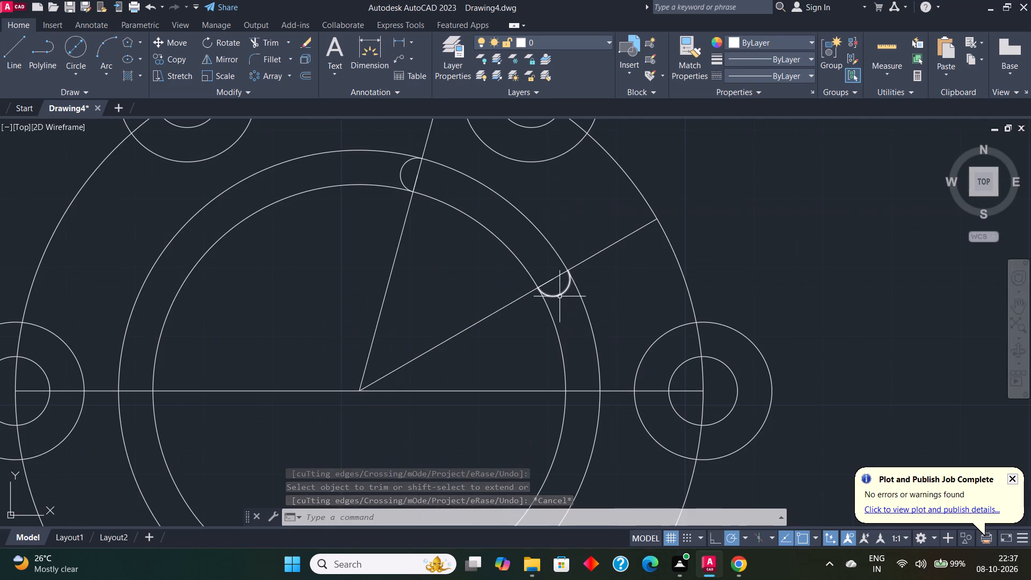
{"action": "left_click", "coordinate": [560, 296]}
{"action": "left_click", "coordinate": [402, 173]}
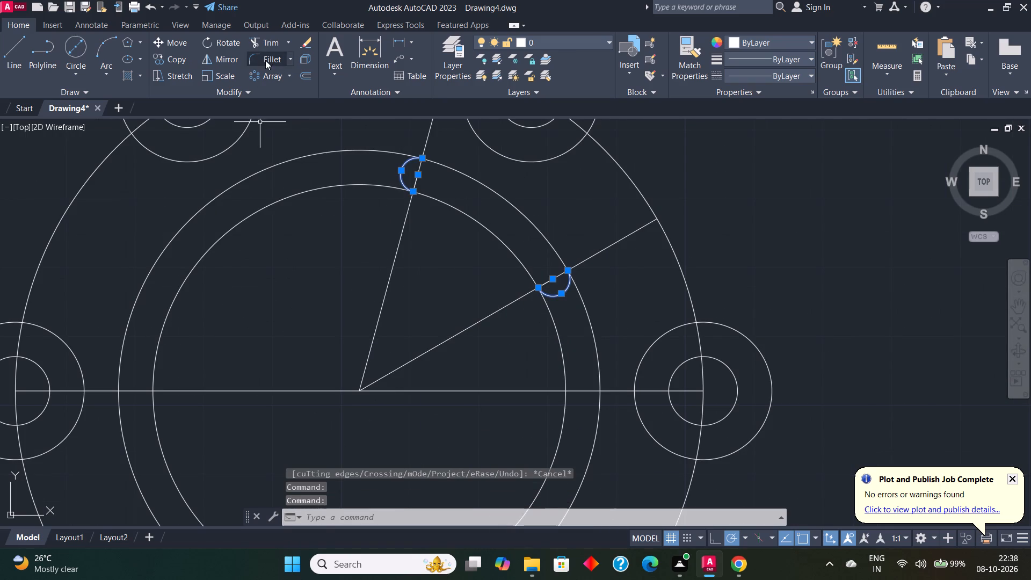
{"action": "scroll", "coordinate": [315, 179], "scroll_direction": "down", "scroll_amount": 2}
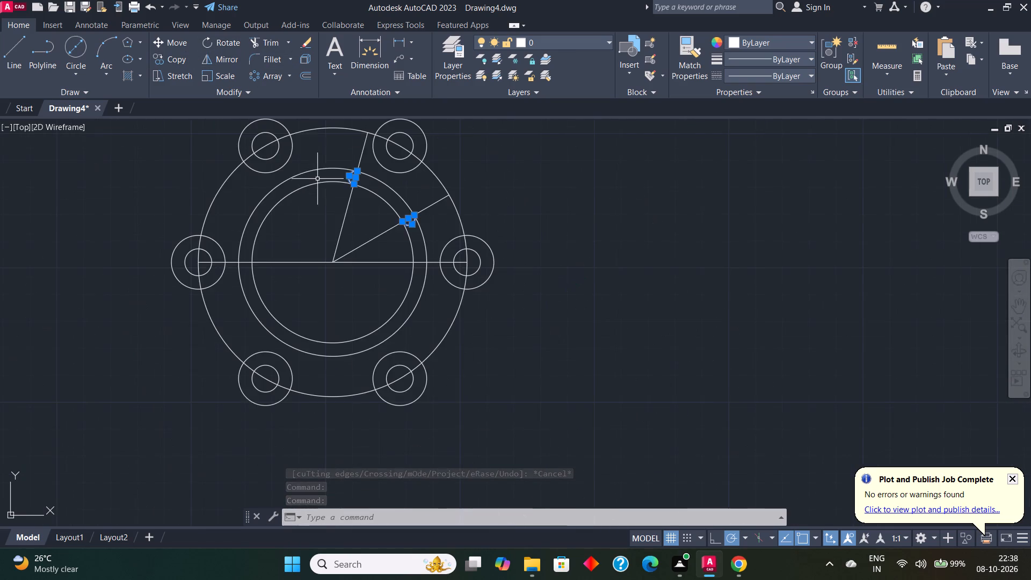
{"action": "scroll", "coordinate": [322, 178], "scroll_direction": "down", "scroll_amount": 2}
{"action": "scroll", "coordinate": [256, 147], "scroll_direction": "up", "scroll_amount": 2}
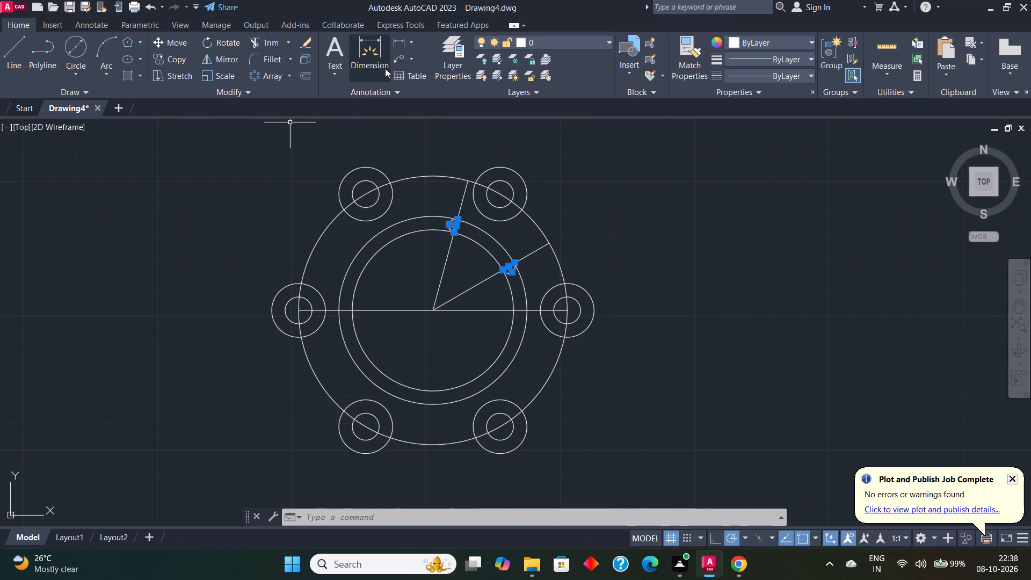
{"action": "left_click", "coordinate": [293, 72]}
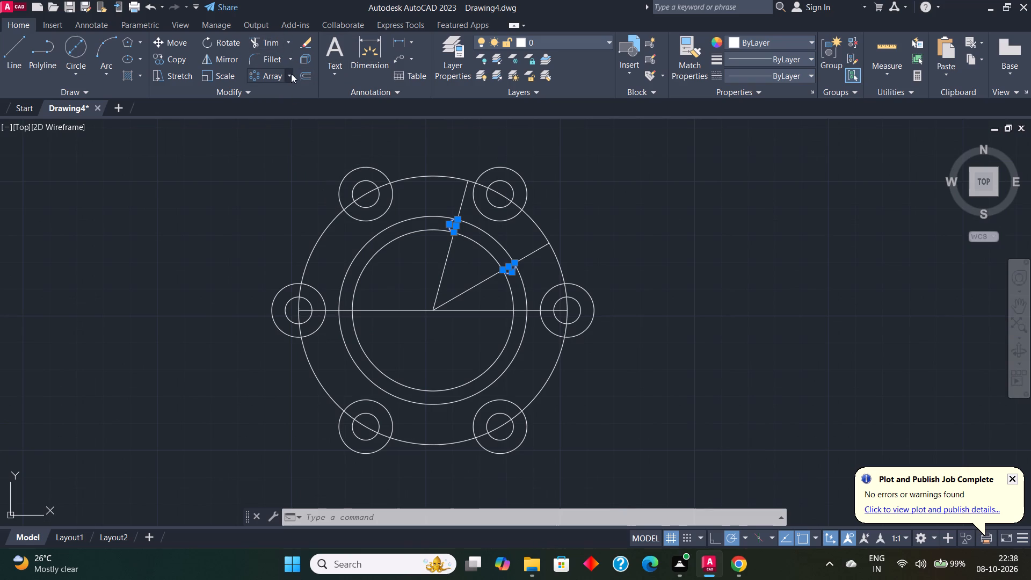
{"action": "left_click", "coordinate": [292, 147]}
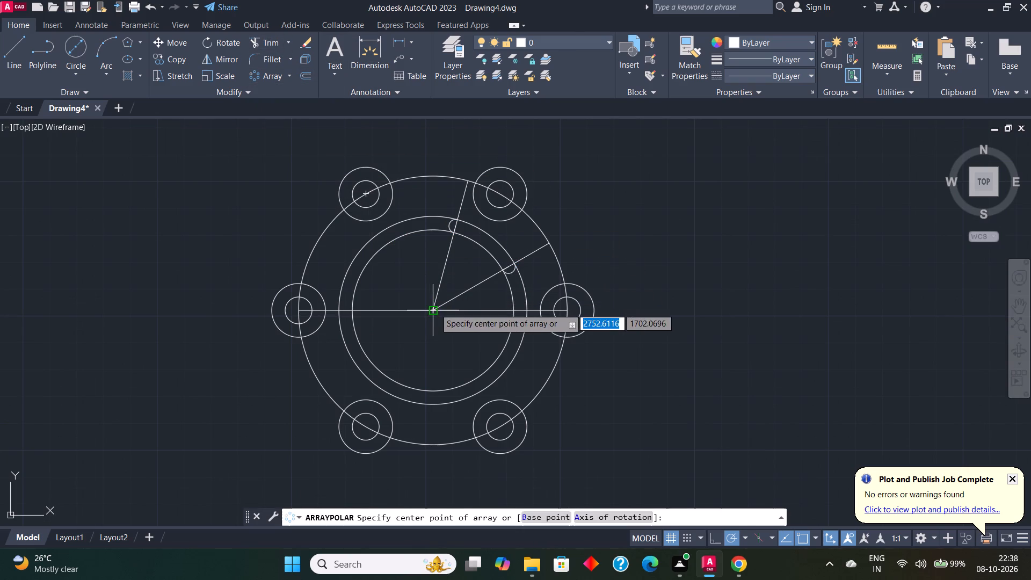
{"action": "left_click", "coordinate": [435, 308]}
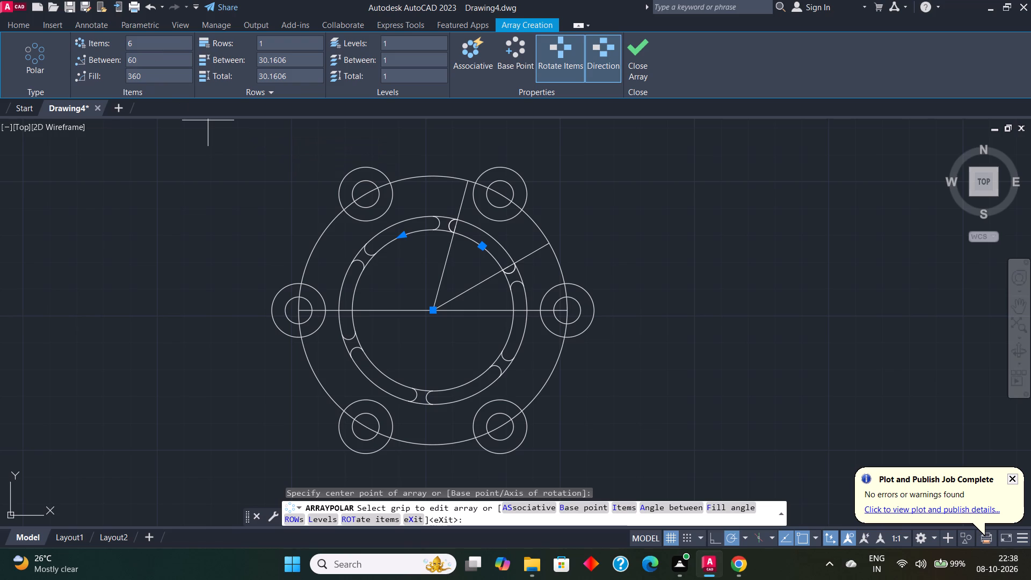
{"action": "left_click_drag", "start_coordinate": [149, 42], "coordinate": [123, 37]}
{"action": "key", "text": "3"}
{"action": "key", "text": "Return"}
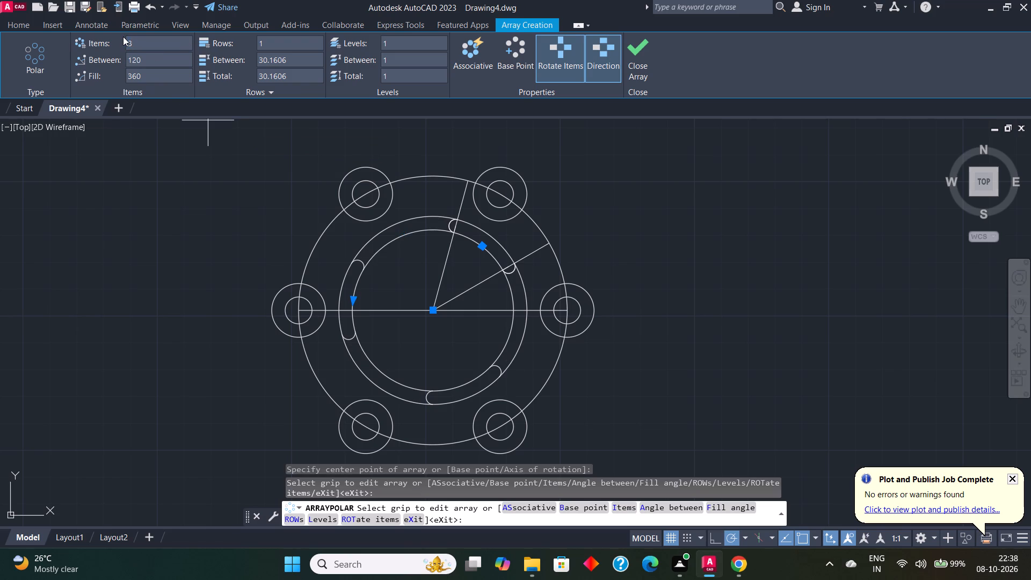
{"action": "left_click", "coordinate": [641, 50]}
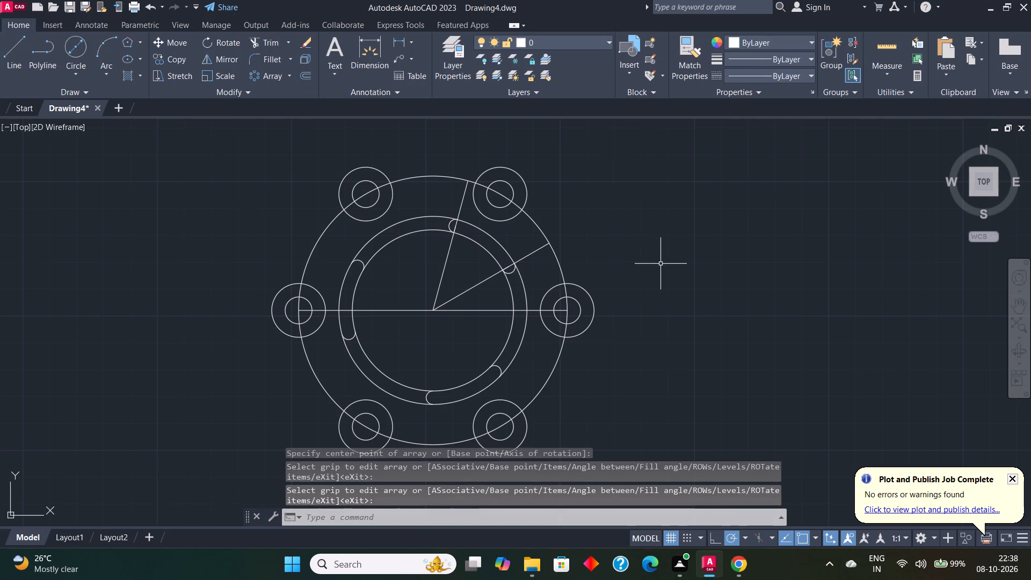
Trim both inner concentric circles between the slot end arcs, leaving three closed curved slots.
{"action": "left_click", "coordinate": [259, 40]}
{"action": "left_click", "coordinate": [394, 244]}
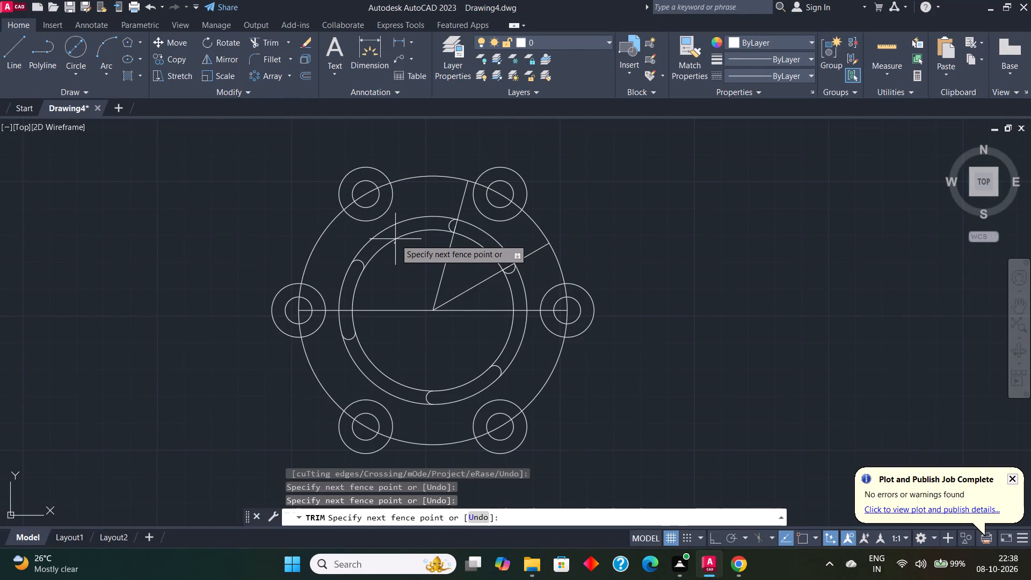
{"action": "left_click", "coordinate": [395, 238]}
{"action": "left_click", "coordinate": [394, 227]}
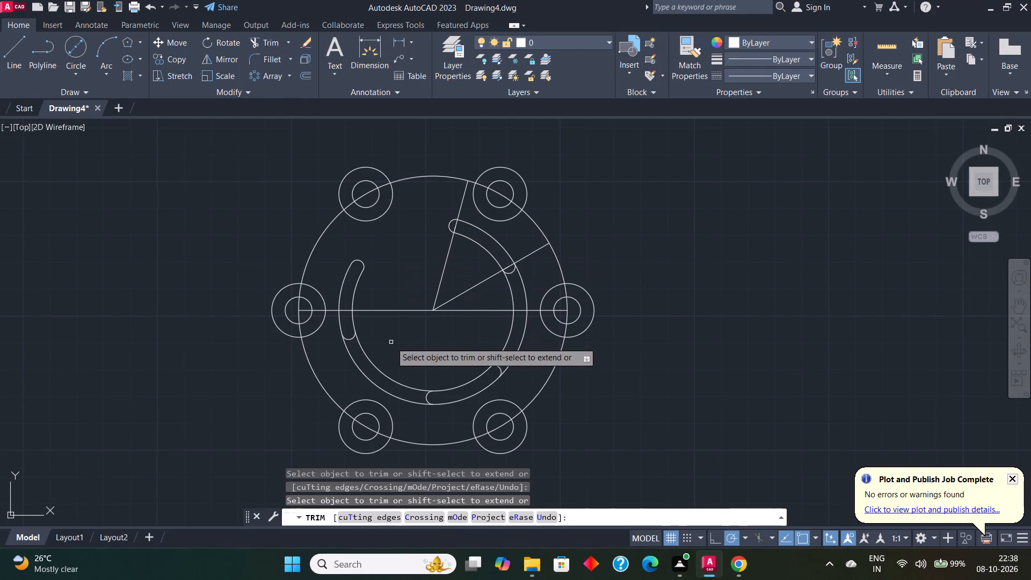
{"action": "left_click", "coordinate": [368, 353]}
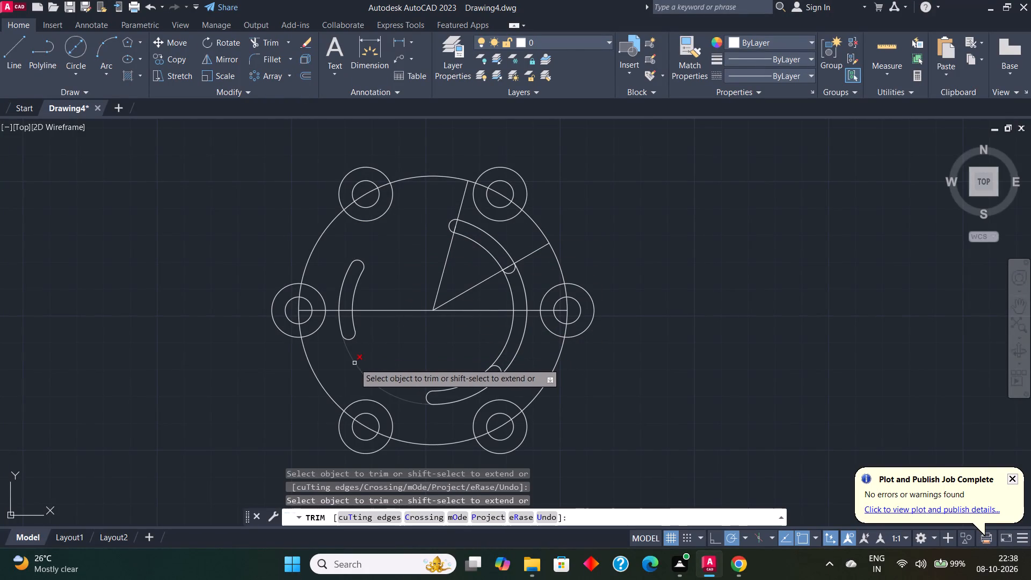
{"action": "left_click", "coordinate": [354, 364]}
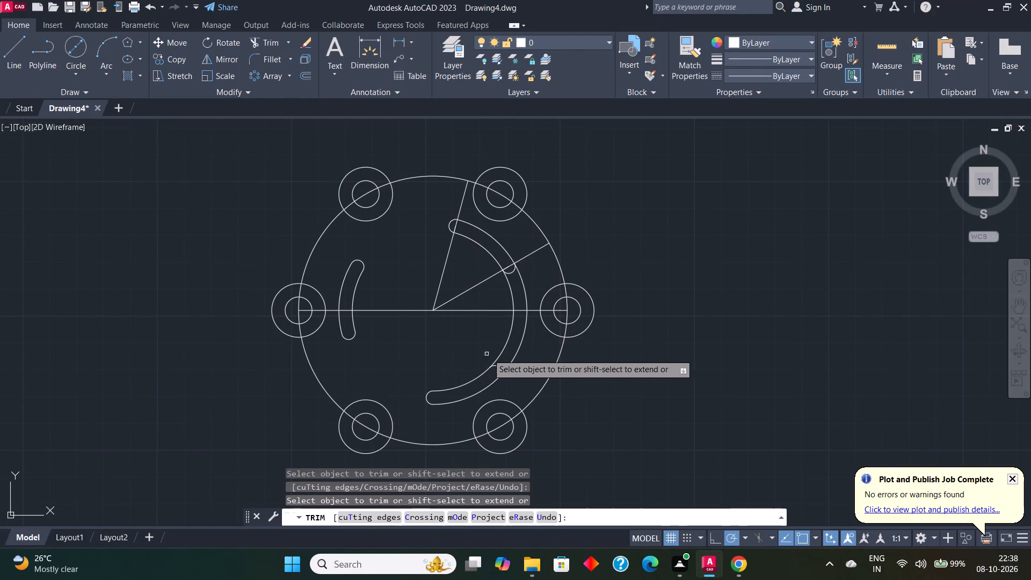
{"action": "left_click", "coordinate": [500, 349]}
{"action": "left_click", "coordinate": [517, 350]}
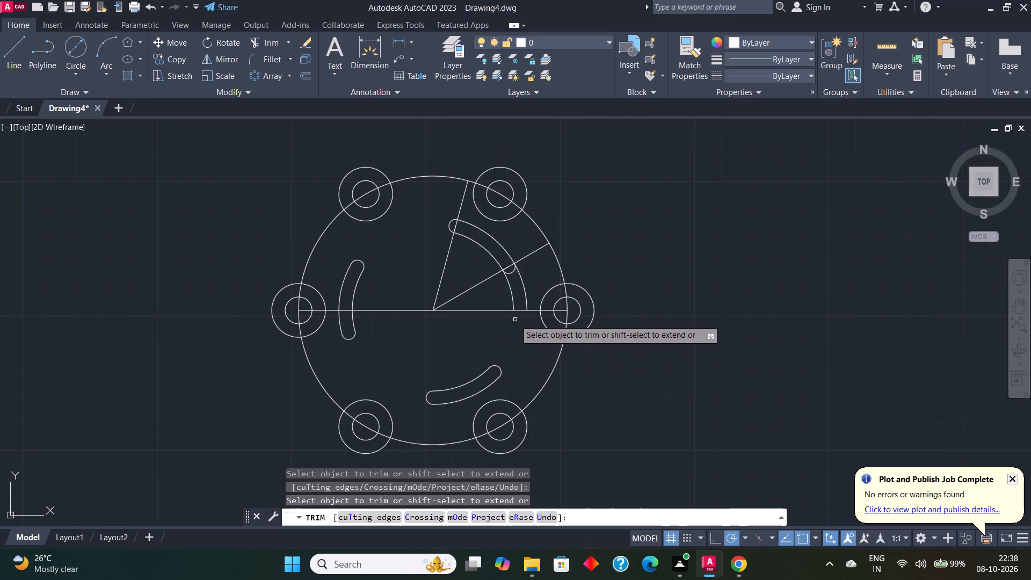
{"action": "left_click", "coordinate": [512, 298]}
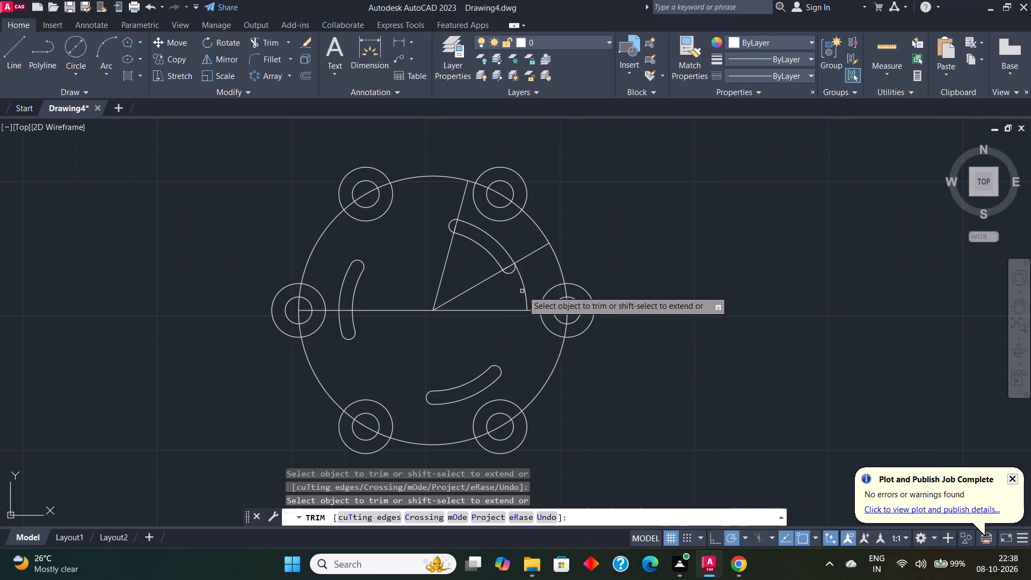
{"action": "left_click", "coordinate": [523, 289]}
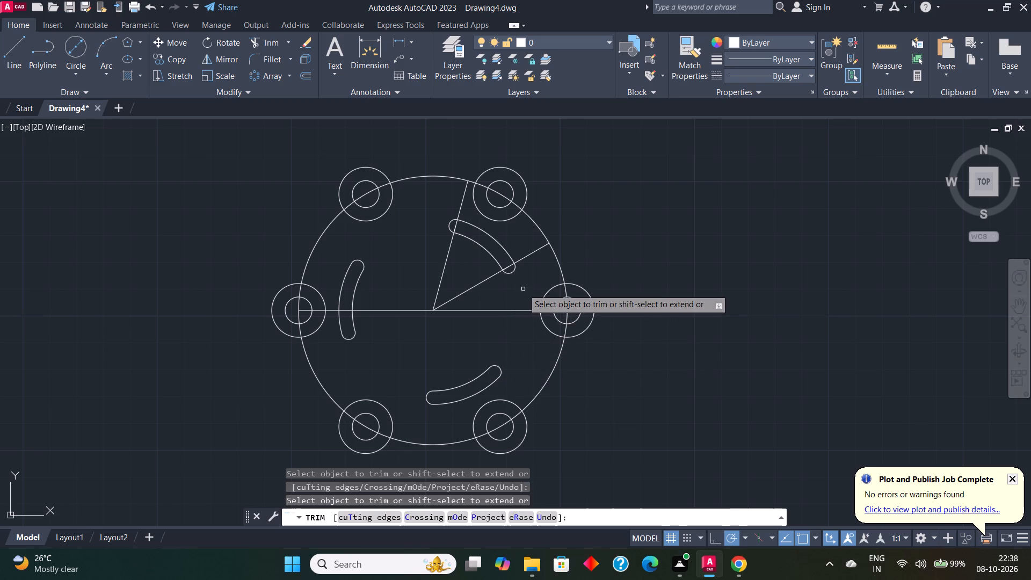
{"action": "key", "text": "Escape"}
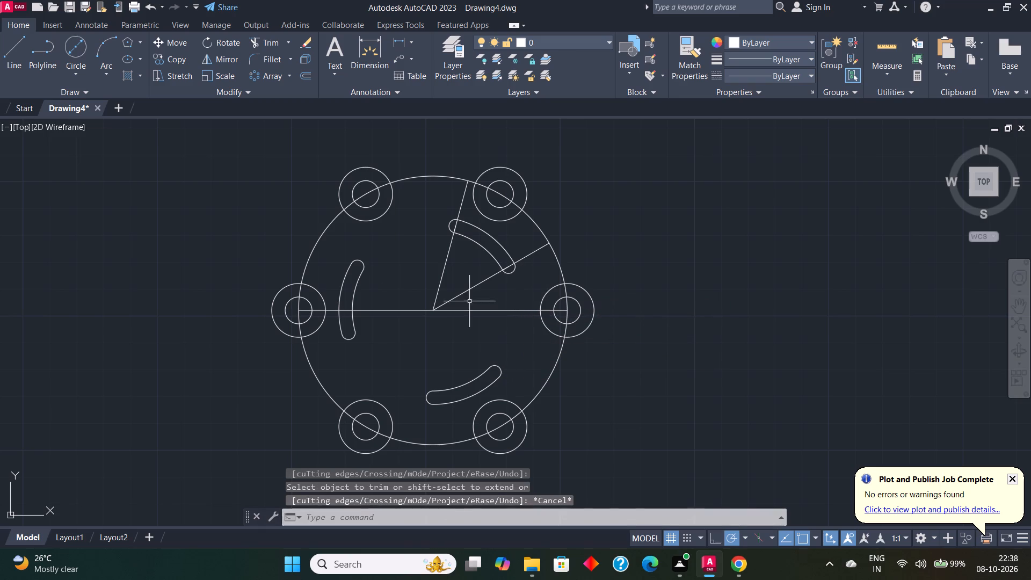
Trim the two upper lobes, removing the inward arcs of their outer circles and the large circle's portions inside them.
{"action": "key", "text": "Return"}
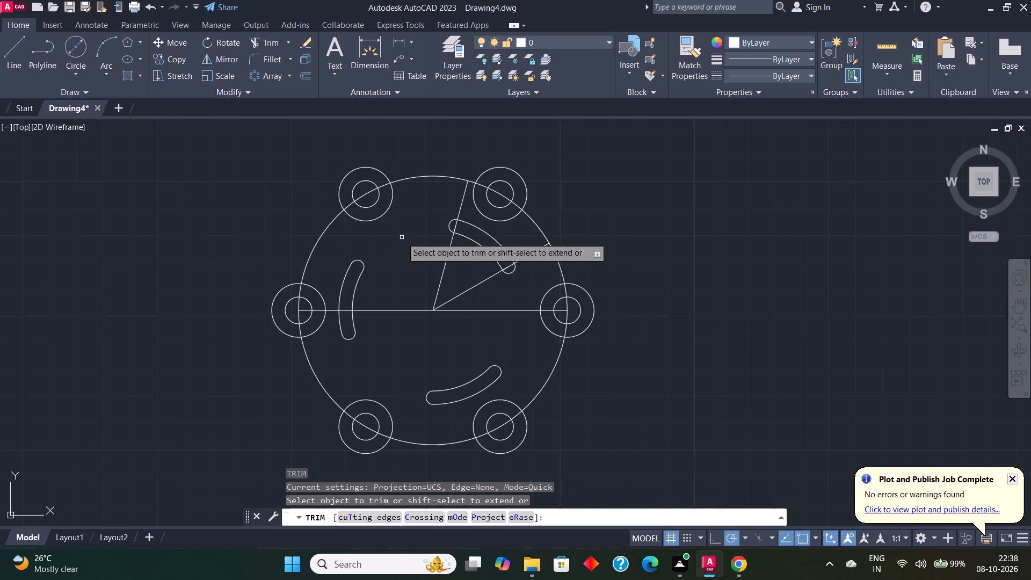
{"action": "left_click", "coordinate": [384, 216]}
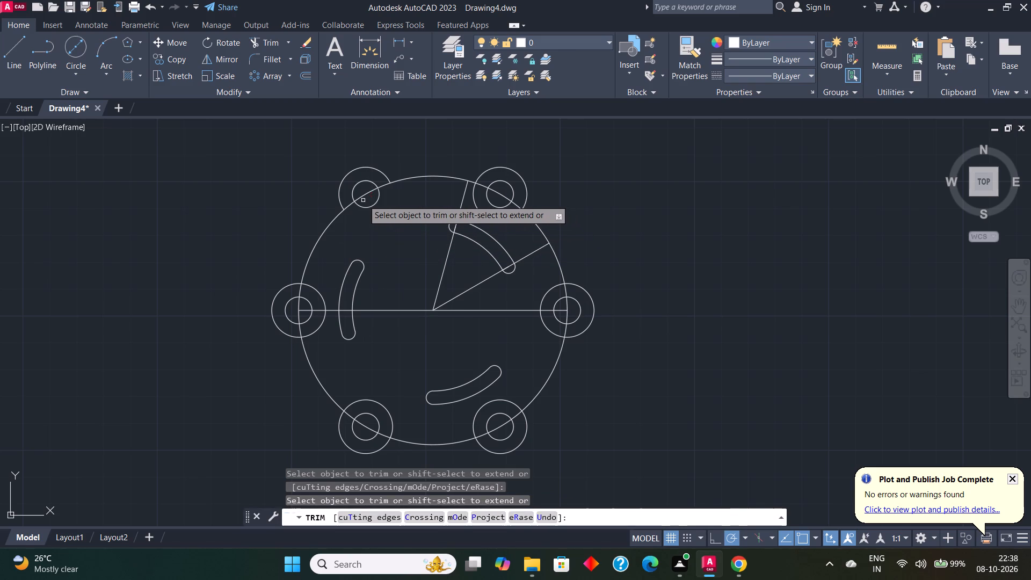
{"action": "left_click", "coordinate": [362, 195]}
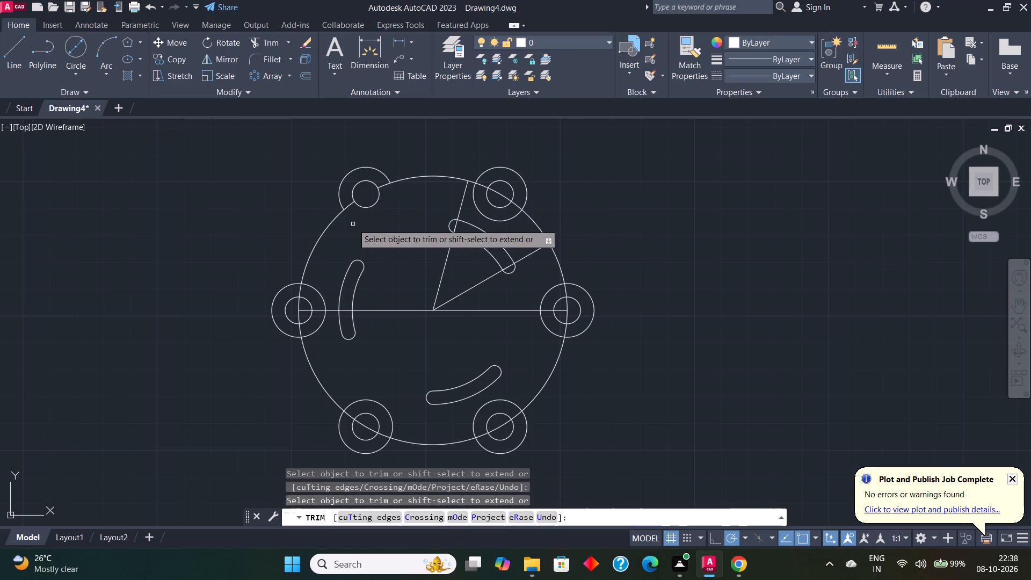
{"action": "scroll", "coordinate": [353, 224], "scroll_direction": "up", "scroll_amount": 1}
{"action": "left_click", "coordinate": [349, 193]}
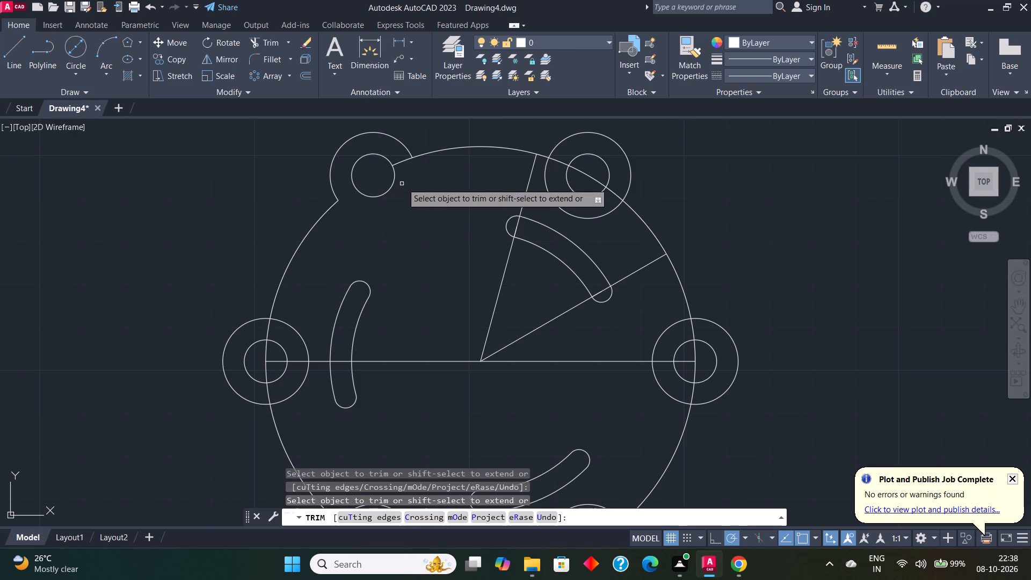
{"action": "left_click", "coordinate": [402, 162]}
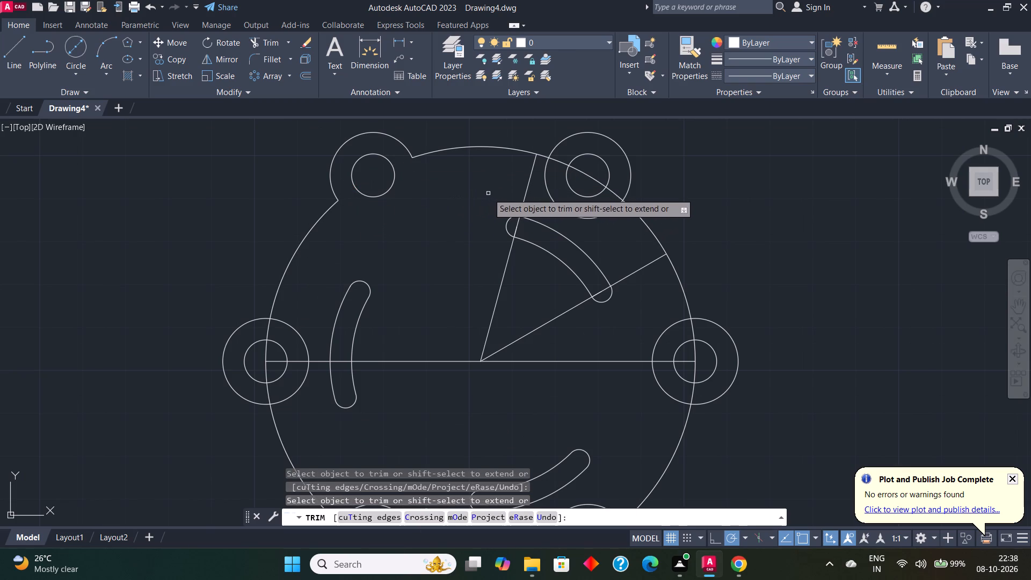
{"action": "left_click", "coordinate": [545, 174]}
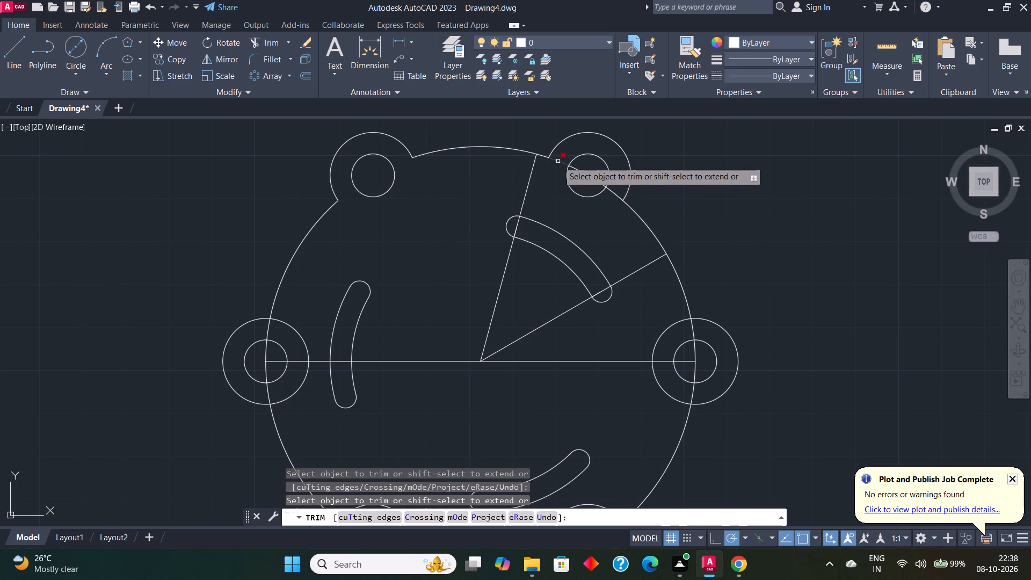
{"action": "left_click", "coordinate": [558, 161]}
{"action": "left_click", "coordinate": [591, 175]}
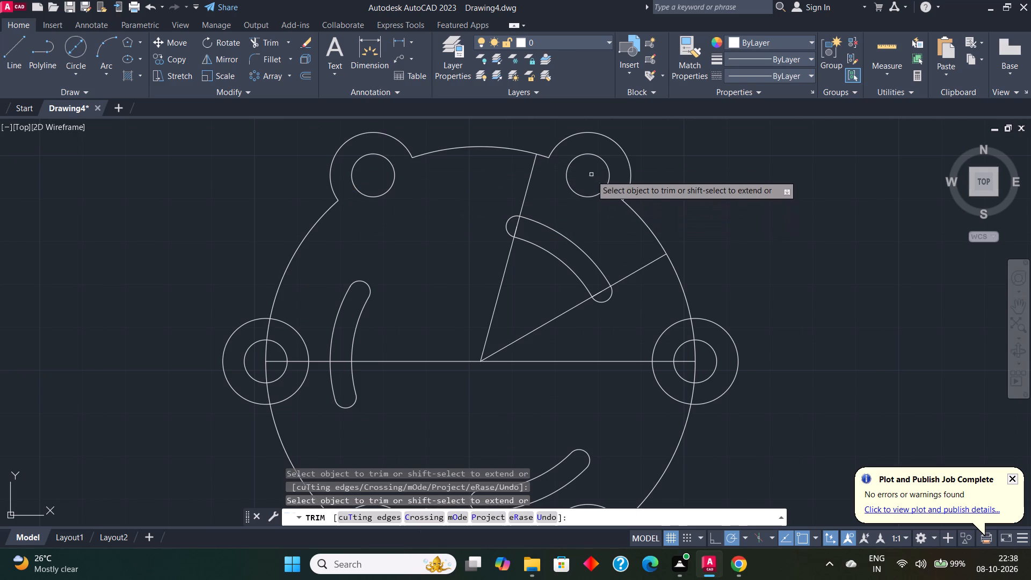
{"action": "left_click", "coordinate": [615, 193]}
Trim the large circle inside the lobe at the horizontal line's right end and remove that lobe's inward arc.
{"action": "scroll", "coordinate": [600, 215], "scroll_direction": "down", "scroll_amount": 2}
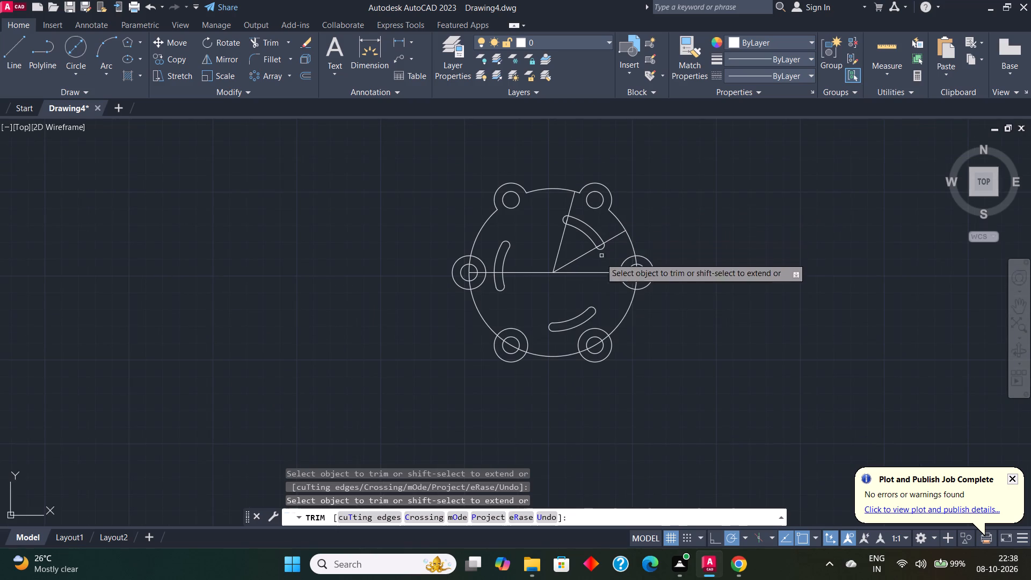
{"action": "scroll", "coordinate": [633, 298], "scroll_direction": "up", "scroll_amount": 2}
{"action": "scroll", "coordinate": [650, 279], "scroll_direction": "down", "scroll_amount": 2}
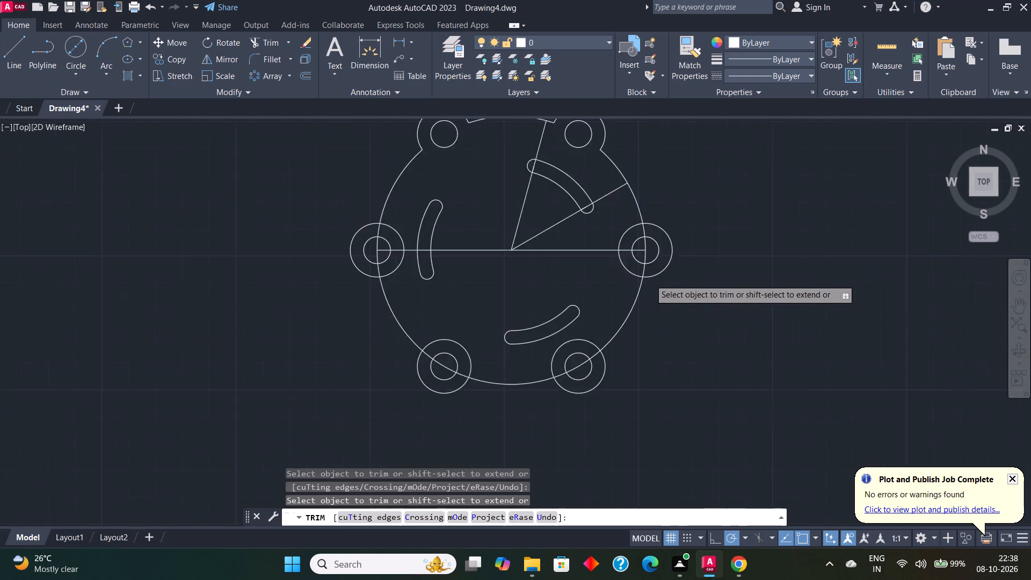
{"action": "scroll", "coordinate": [672, 241], "scroll_direction": "up", "scroll_amount": 2}
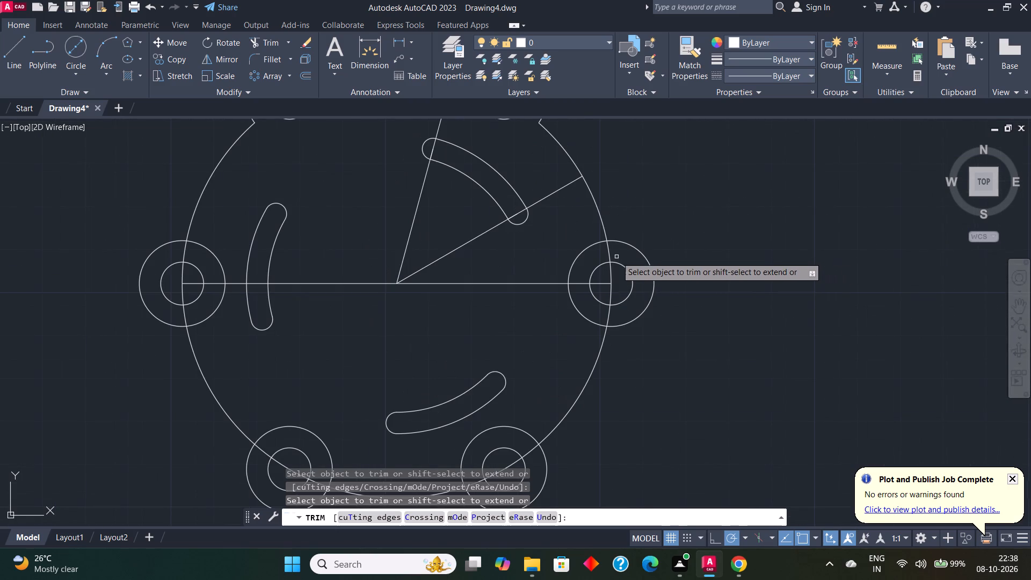
{"action": "left_click", "coordinate": [609, 250]}
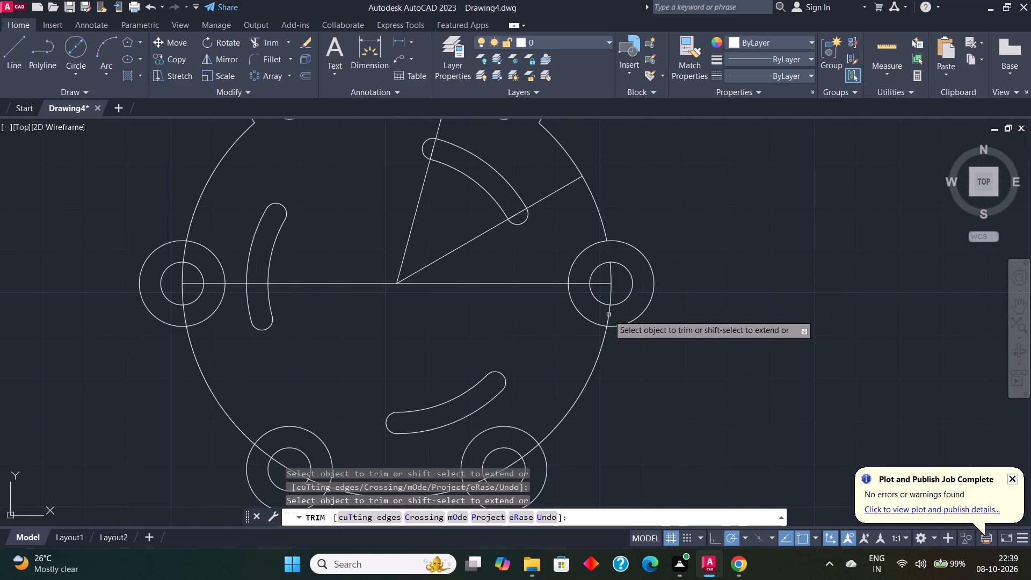
{"action": "left_click", "coordinate": [607, 315]}
{"action": "left_click", "coordinate": [609, 299]}
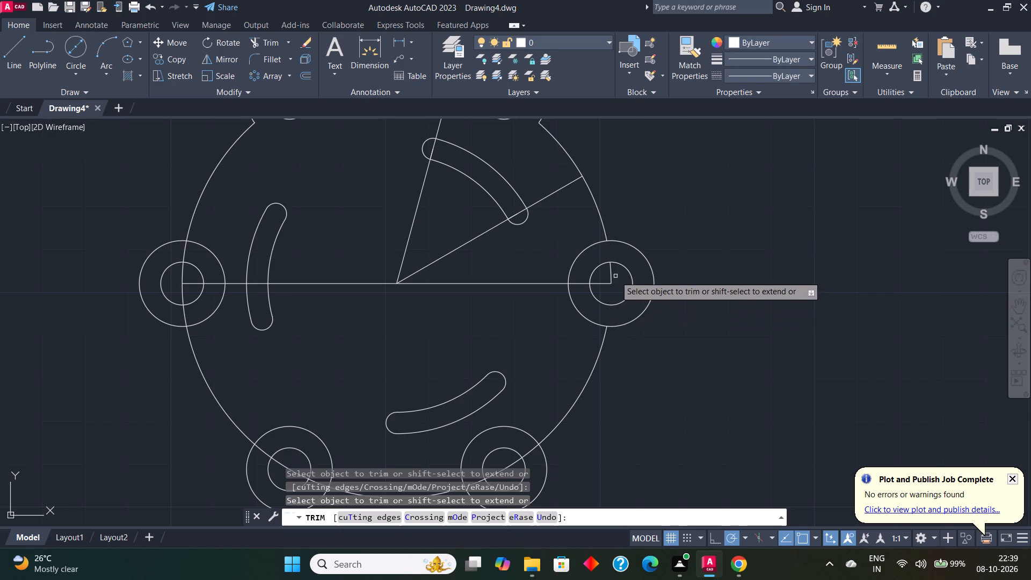
{"action": "left_click", "coordinate": [613, 274]}
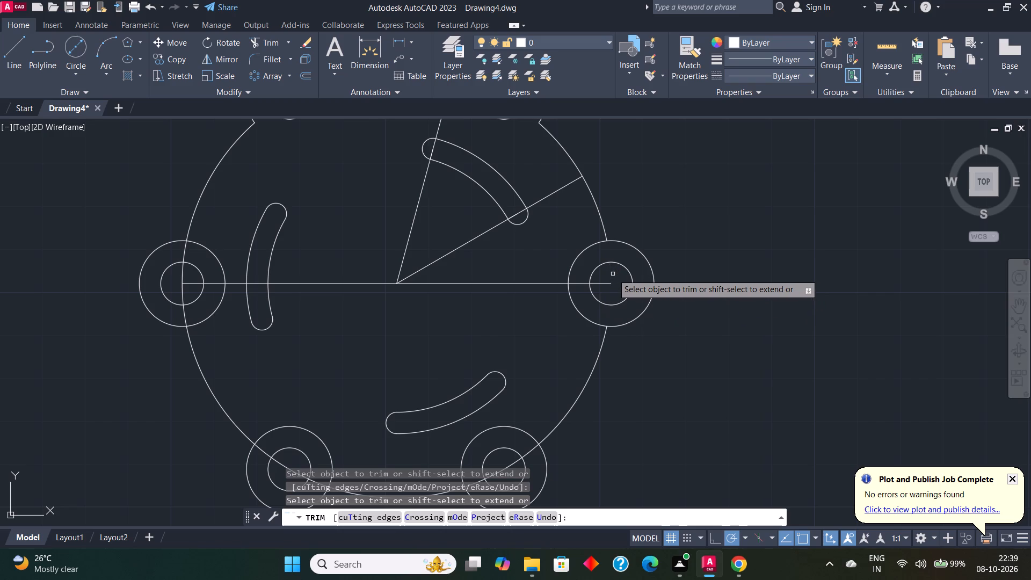
{"action": "left_click", "coordinate": [581, 251]}
{"action": "left_click", "coordinate": [572, 302]}
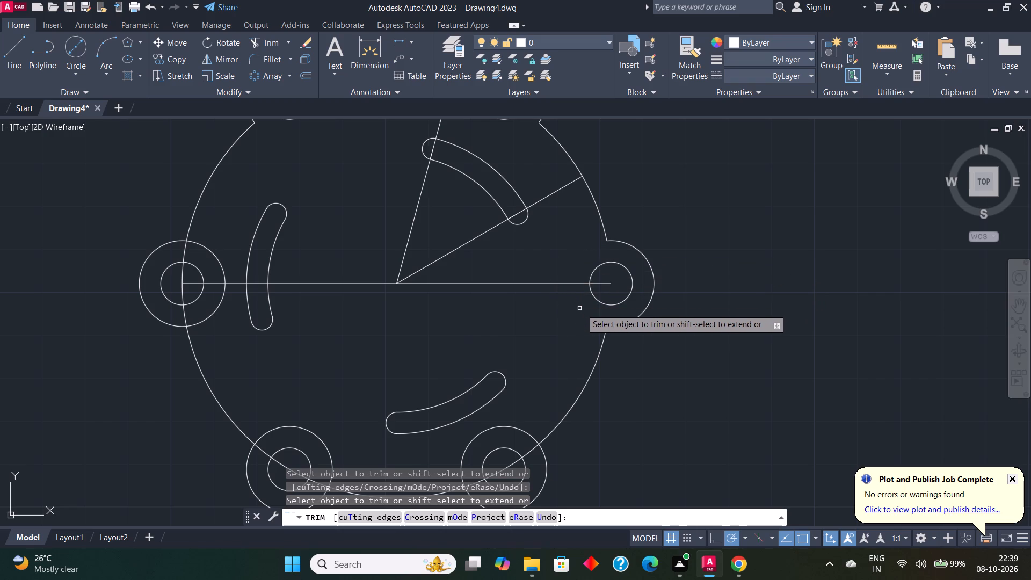
Trim the two lower lobes, removing the inward arcs of their outer circles and the large circle's portions inside them.
{"action": "scroll", "coordinate": [582, 309], "scroll_direction": "down", "scroll_amount": 2}
{"action": "scroll", "coordinate": [563, 344], "scroll_direction": "up", "scroll_amount": 1}
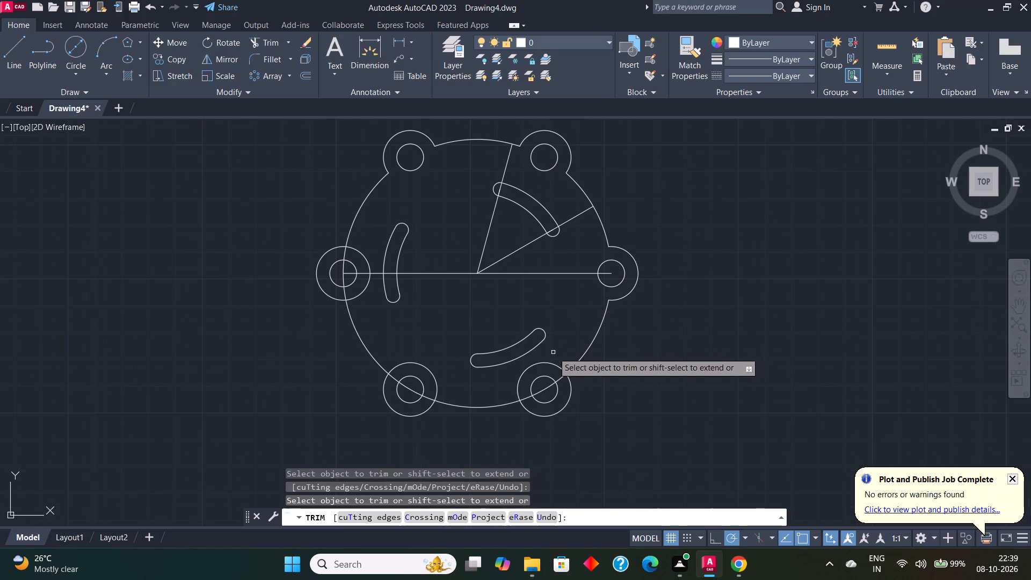
{"action": "left_click", "coordinate": [551, 362]}
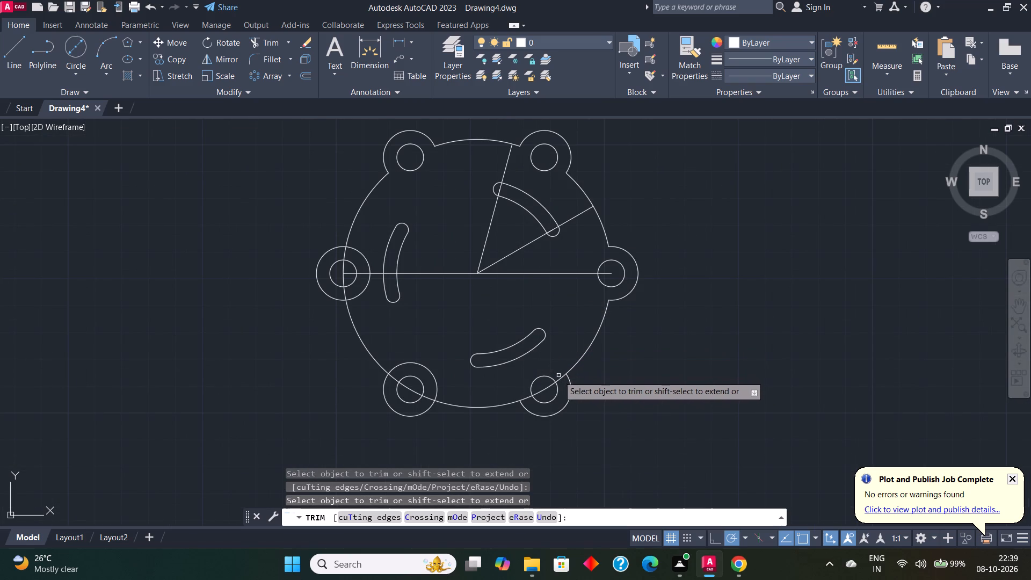
{"action": "left_click", "coordinate": [560, 379]}
{"action": "left_click", "coordinate": [547, 390]}
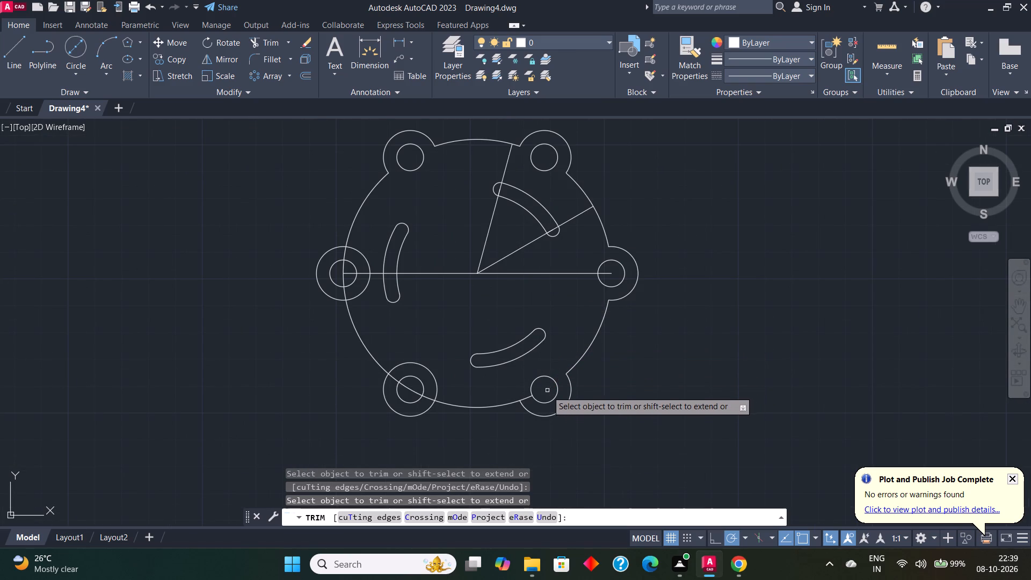
{"action": "left_click", "coordinate": [528, 399]}
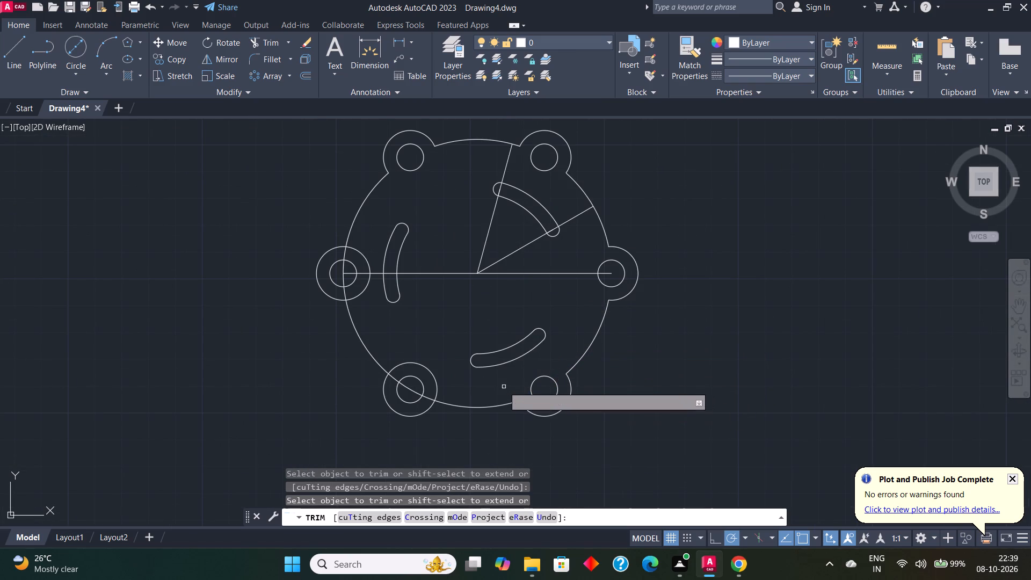
{"action": "left_click", "coordinate": [434, 375]}
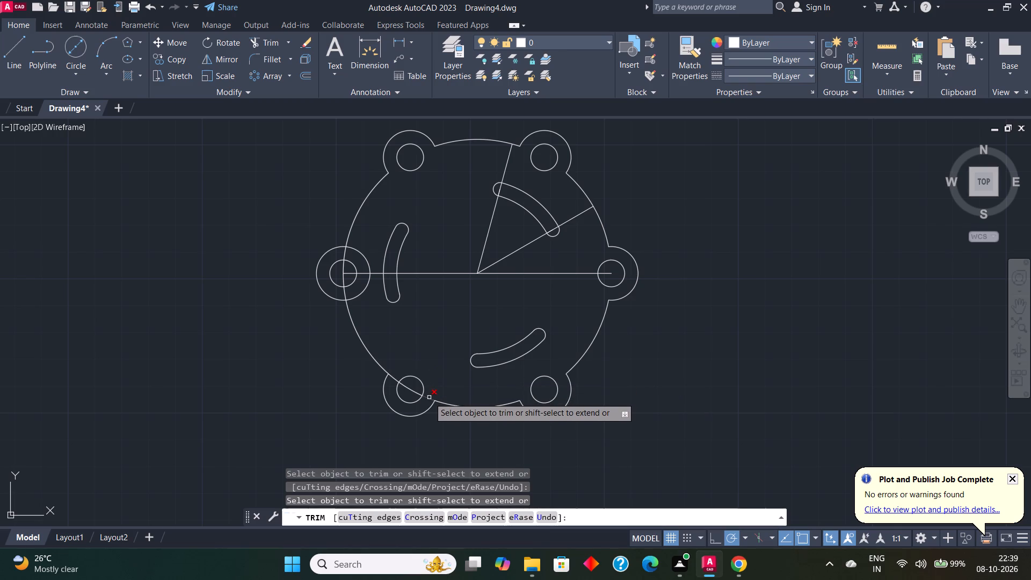
{"action": "left_click", "coordinate": [429, 397]}
{"action": "left_click", "coordinate": [413, 390]}
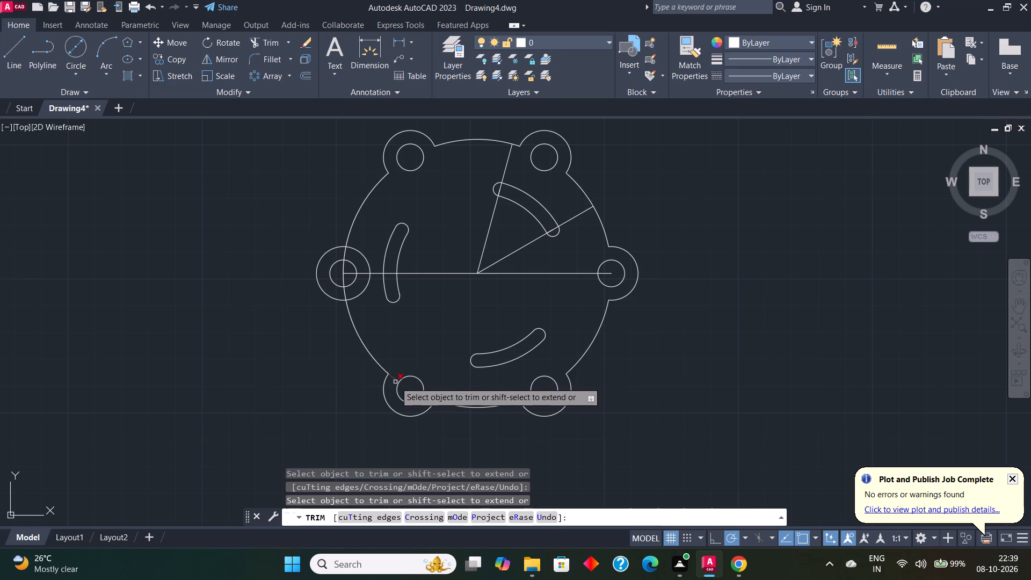
{"action": "left_click", "coordinate": [395, 382]}
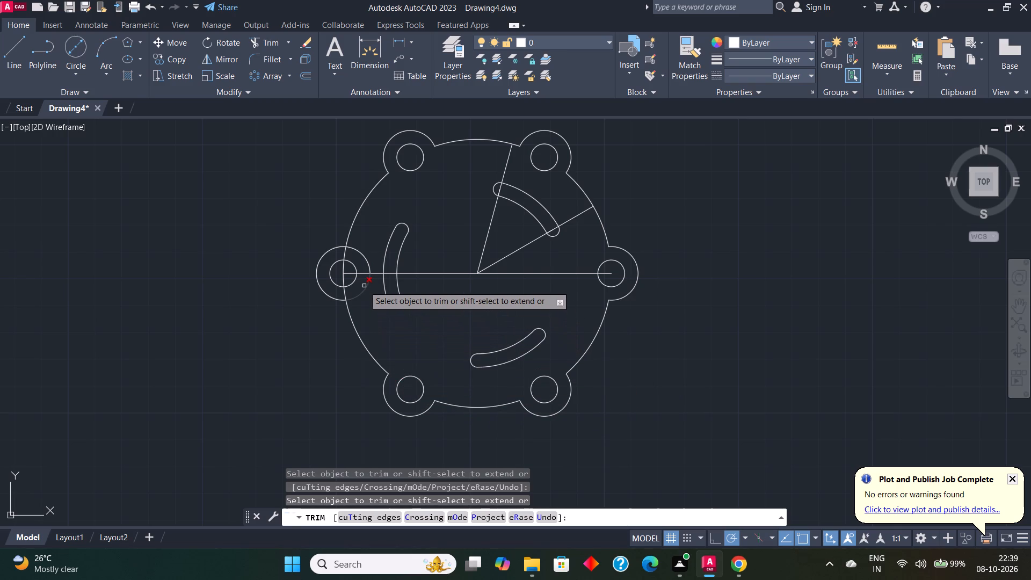
Trim the lobe at the horizontal line's left end, removing its inward arc and the large circle's portions inside it.
{"action": "left_click", "coordinate": [365, 287]}
{"action": "left_click", "coordinate": [364, 255]}
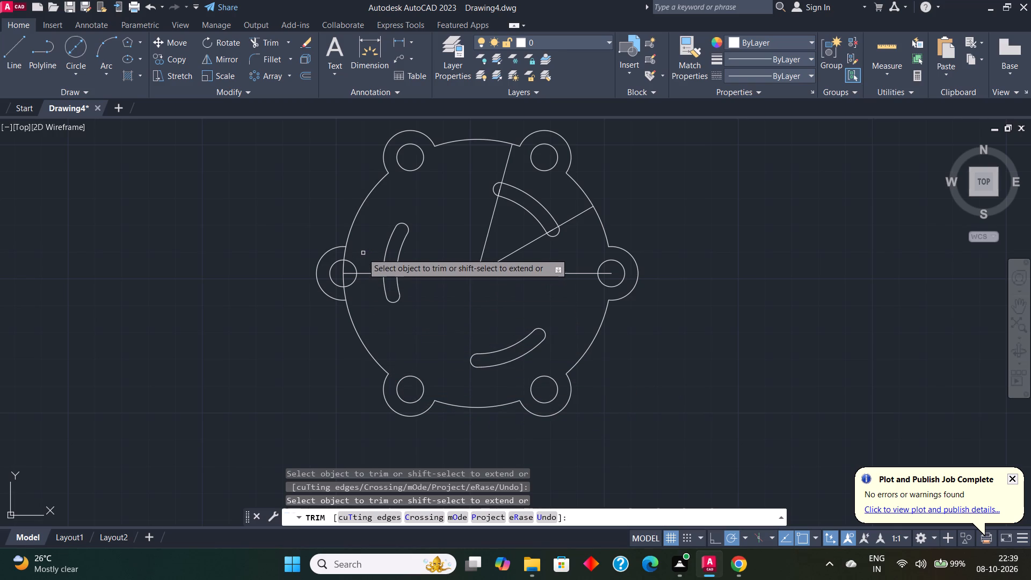
{"action": "left_click", "coordinate": [346, 250]}
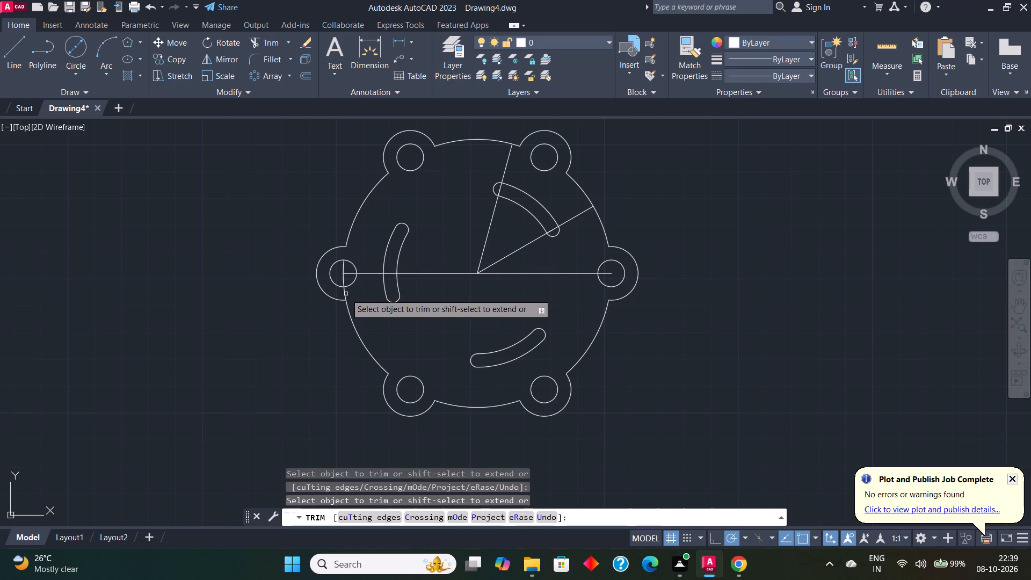
{"action": "left_click", "coordinate": [345, 294]}
{"action": "scroll", "coordinate": [345, 294], "scroll_direction": "up", "scroll_amount": 2}
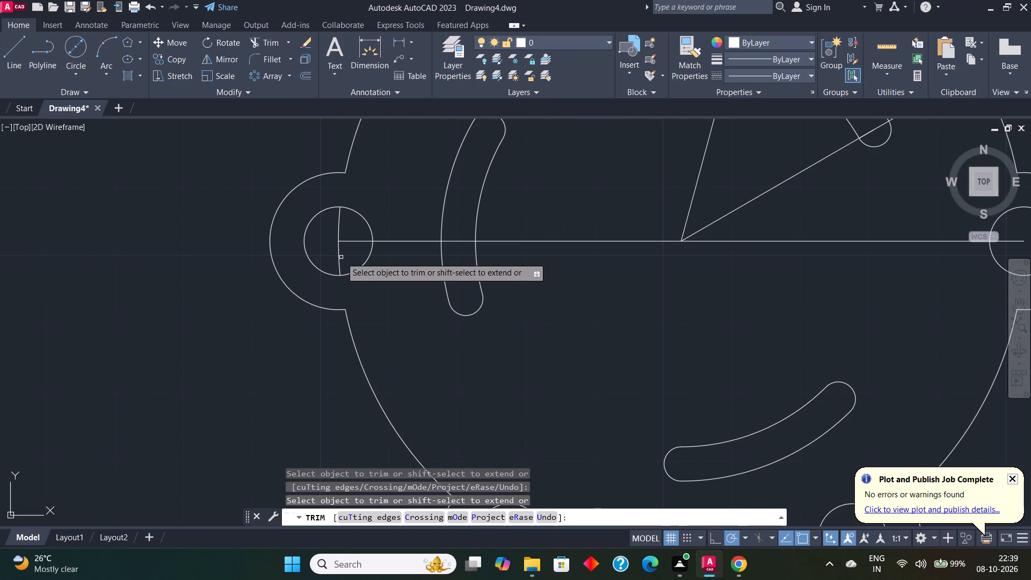
{"action": "left_click", "coordinate": [339, 257]}
{"action": "left_click", "coordinate": [339, 227]}
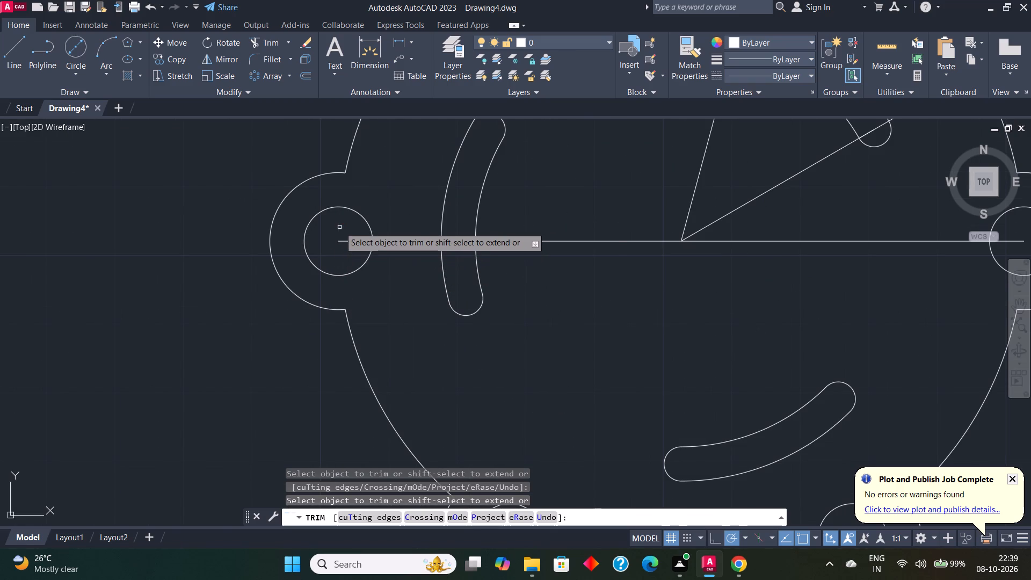
{"action": "scroll", "coordinate": [339, 227], "scroll_direction": "down", "scroll_amount": 4}
{"action": "scroll", "coordinate": [403, 149], "scroll_direction": "up", "scroll_amount": 1}
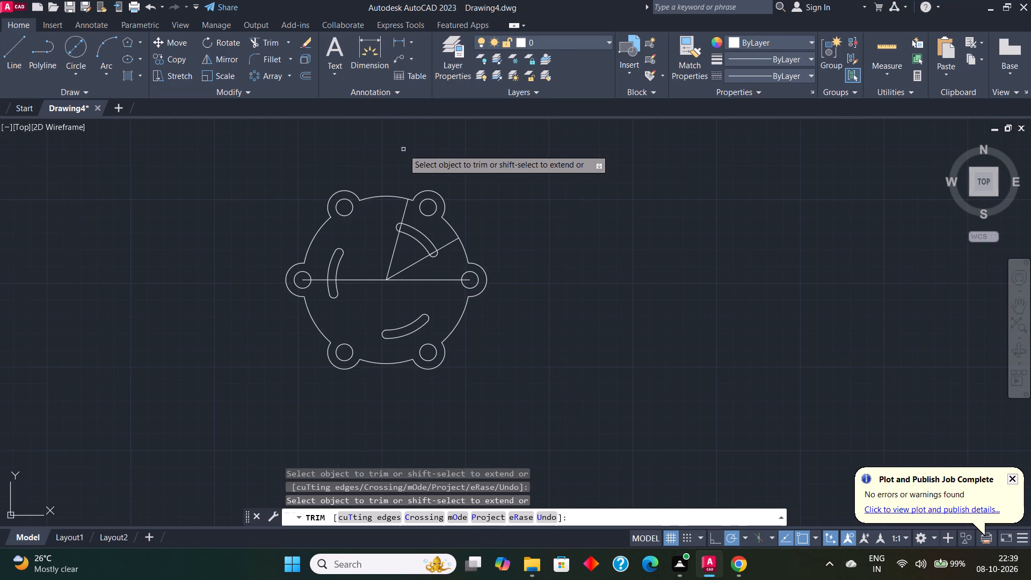
{"action": "scroll", "coordinate": [403, 149], "scroll_direction": "up", "scroll_amount": 1}
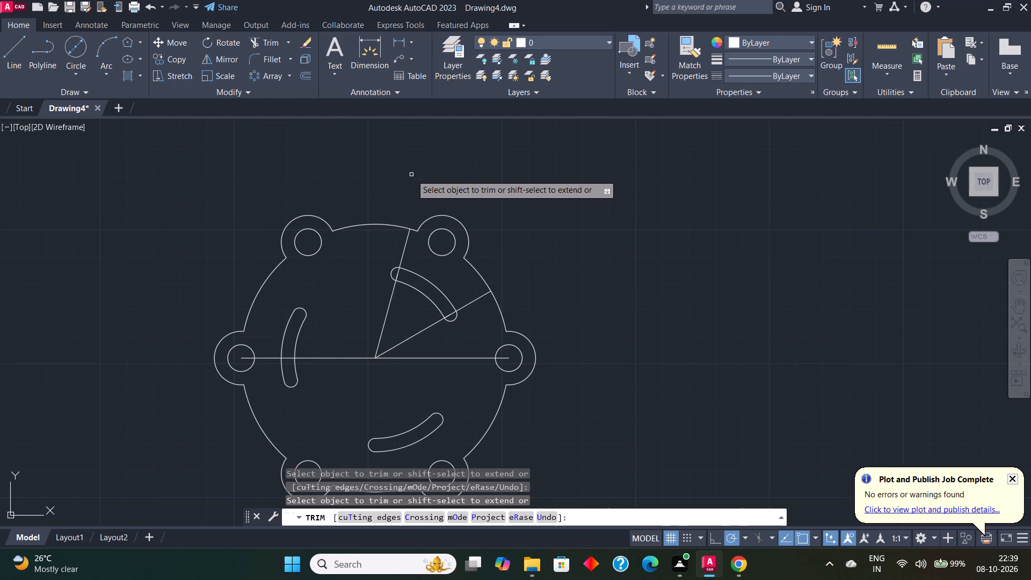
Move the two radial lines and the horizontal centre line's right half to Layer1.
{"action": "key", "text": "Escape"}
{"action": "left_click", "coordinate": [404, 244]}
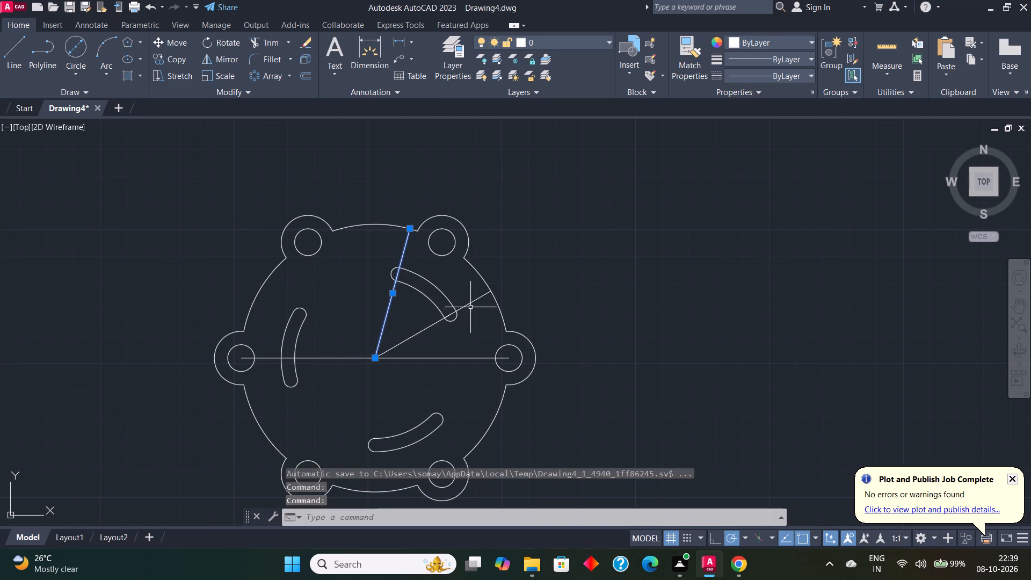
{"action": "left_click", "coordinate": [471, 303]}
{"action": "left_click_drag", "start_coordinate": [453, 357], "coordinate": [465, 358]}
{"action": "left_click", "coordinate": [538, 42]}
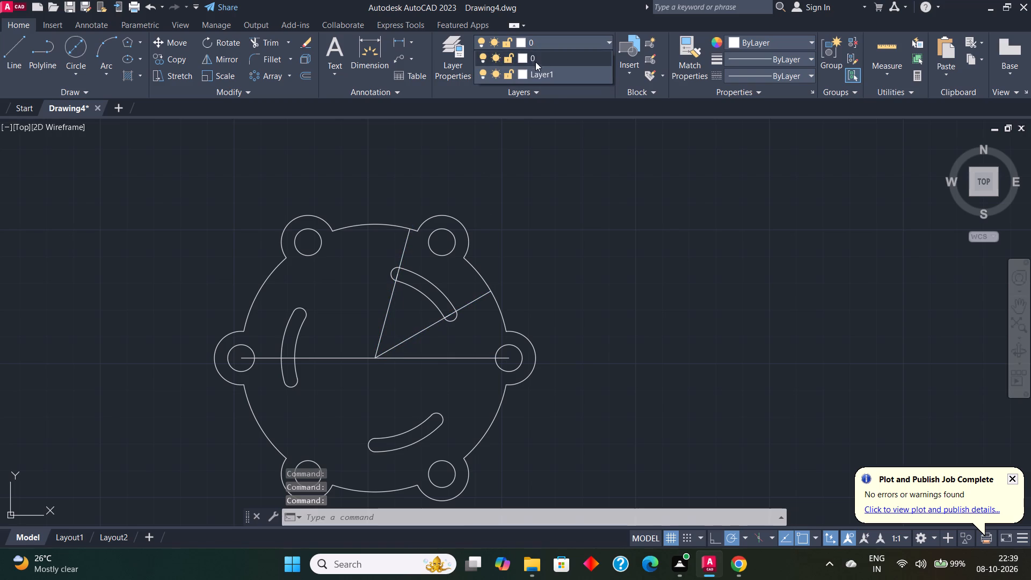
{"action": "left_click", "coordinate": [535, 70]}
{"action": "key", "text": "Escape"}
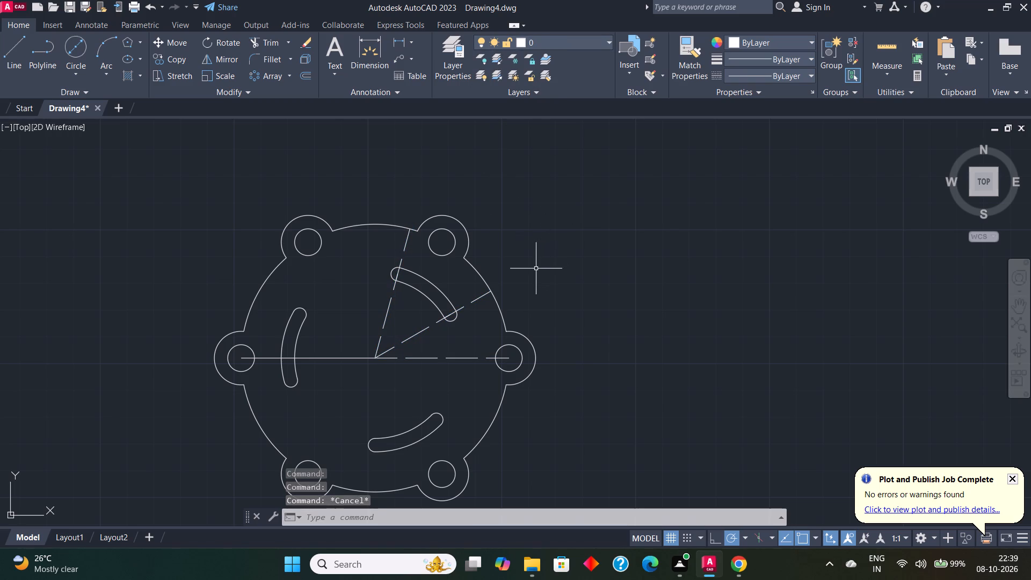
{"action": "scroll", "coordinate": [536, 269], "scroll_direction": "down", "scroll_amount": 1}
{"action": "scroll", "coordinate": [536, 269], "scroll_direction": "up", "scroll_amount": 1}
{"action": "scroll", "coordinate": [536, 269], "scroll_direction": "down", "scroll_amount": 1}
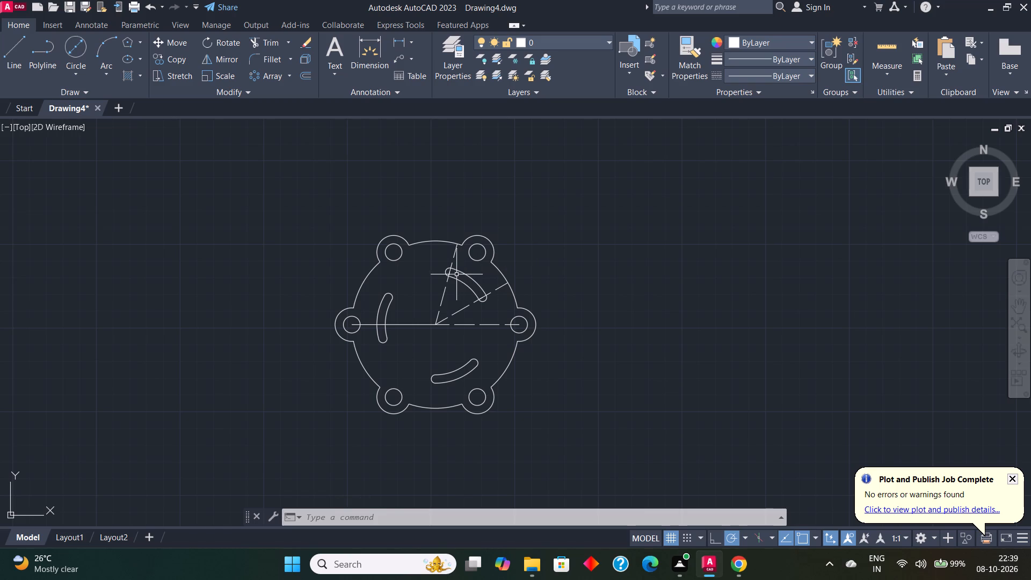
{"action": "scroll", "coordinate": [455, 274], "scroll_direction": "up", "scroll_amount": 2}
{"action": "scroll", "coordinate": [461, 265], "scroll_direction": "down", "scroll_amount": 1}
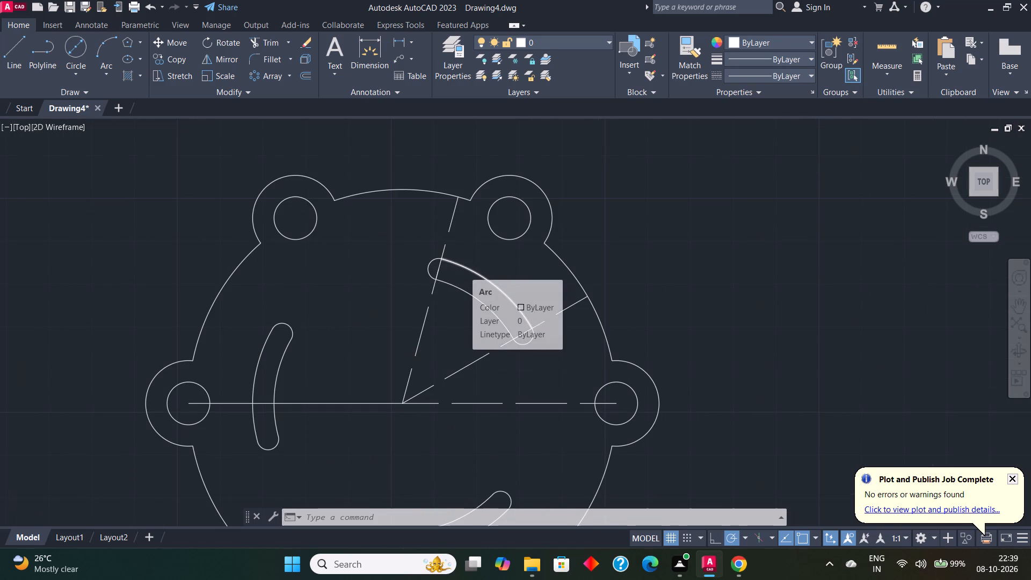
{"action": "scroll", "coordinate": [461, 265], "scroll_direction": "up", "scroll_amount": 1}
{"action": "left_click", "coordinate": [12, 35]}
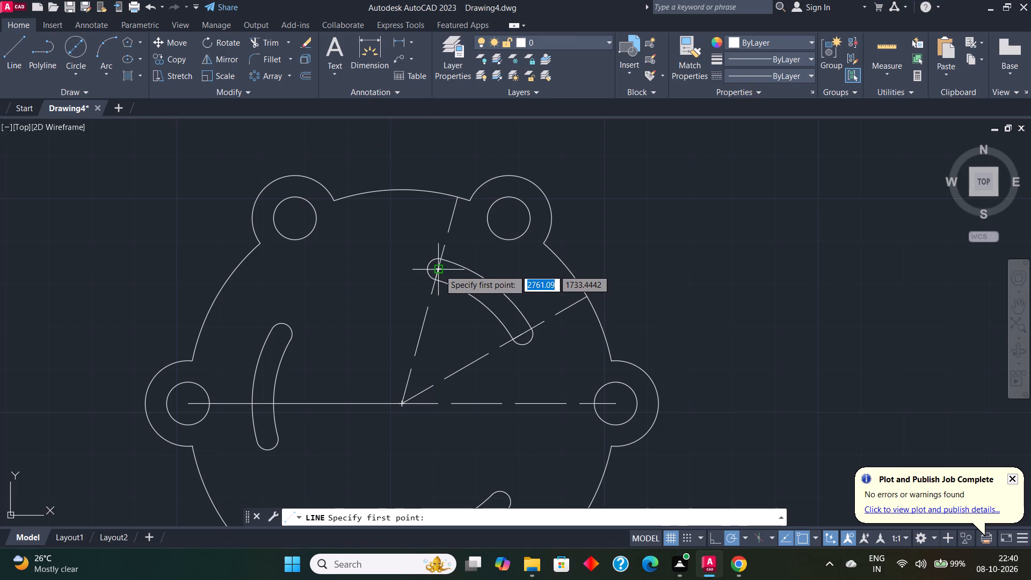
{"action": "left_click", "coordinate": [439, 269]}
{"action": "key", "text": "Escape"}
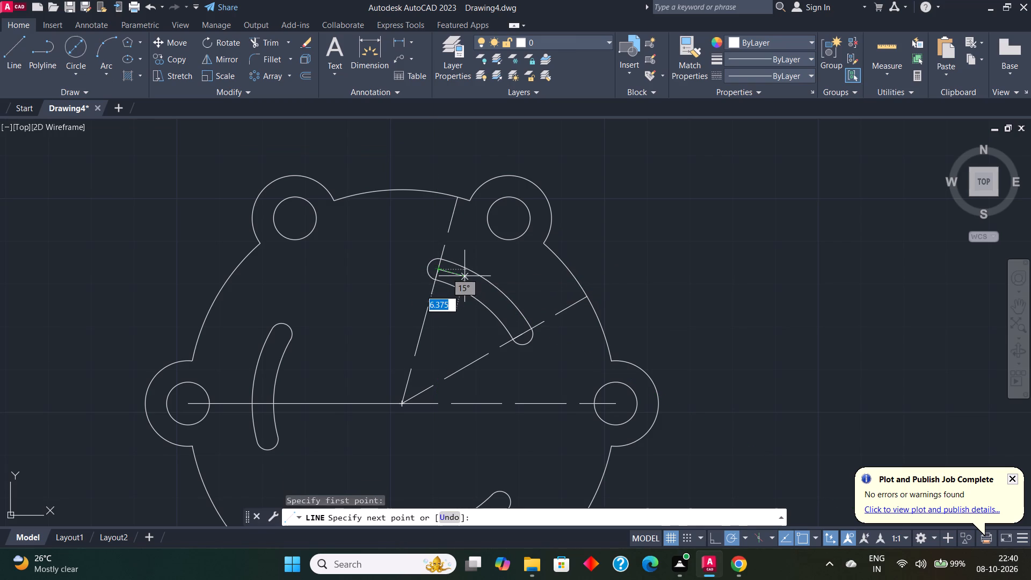
Undo the layer change, trims, slot array, slot-end circles and guide lines, back through the circle drawn just outside the inner central circle.
{"action": "key", "text": "ctrl+z"}
{"action": "key", "text": "ctrl+z"}
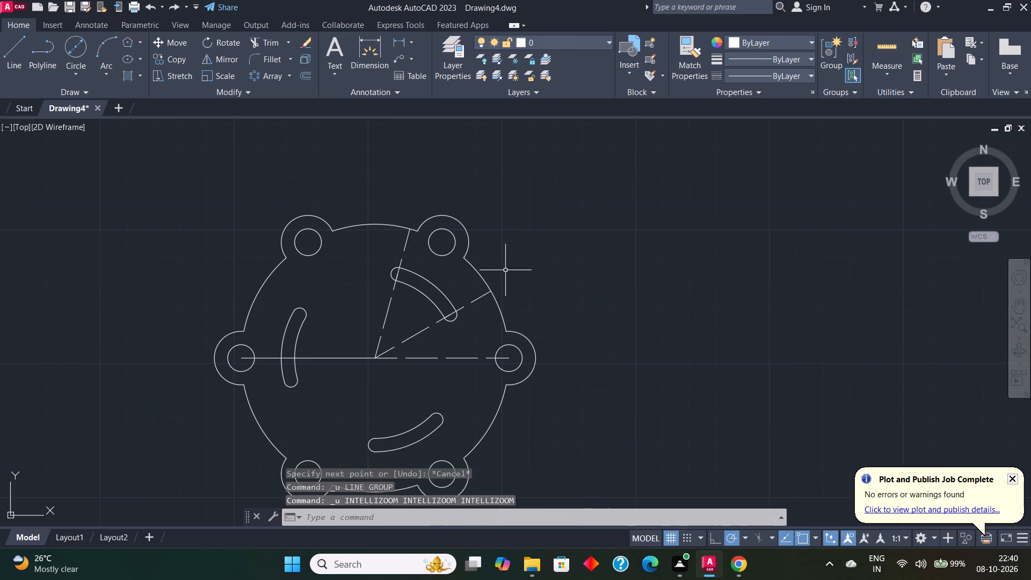
{"action": "key", "text": "ctrl+z"}
{"action": "key", "text": "ctrl+z"}
{"action": "key", "text": "ctrl+z"}
{"action": "key", "text": "ctrl+z"}
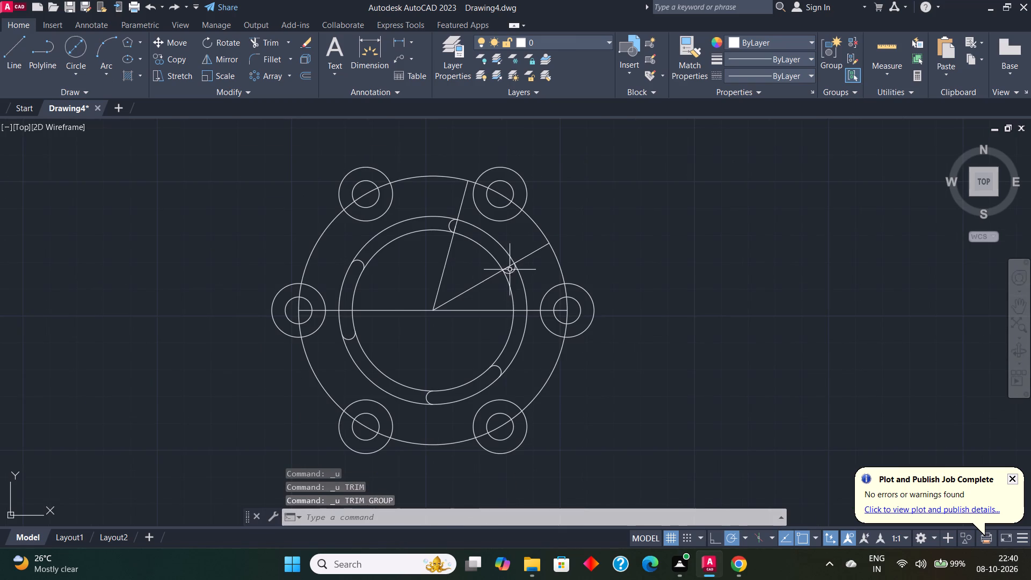
{"action": "key", "text": "ctrl+z"}
{"action": "key", "text": "ctrl+z"}
{"action": "key", "text": "ctrl+z"}
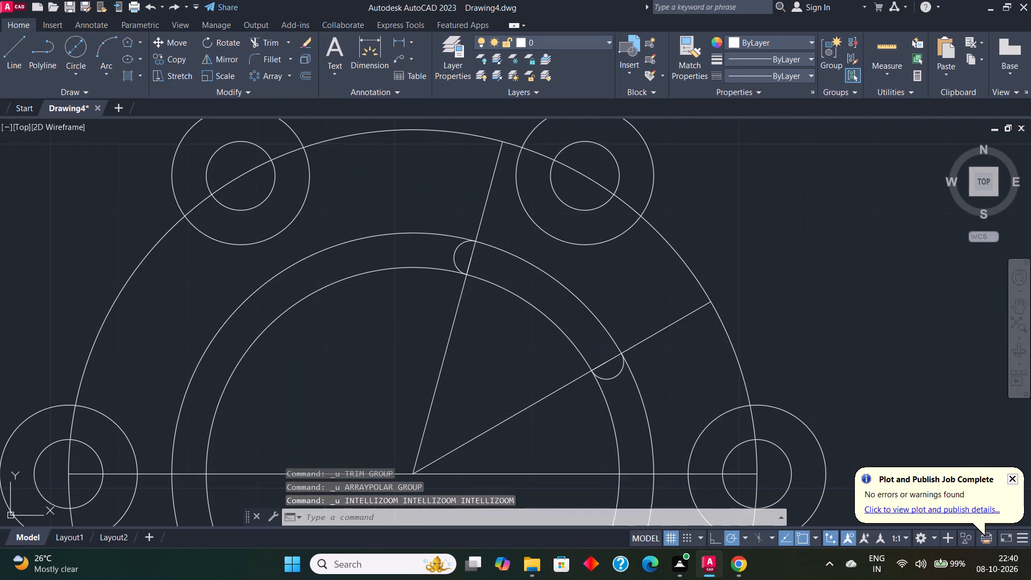
{"action": "key", "text": "ctrl+z"}
{"action": "key", "text": "ctrl+z"}
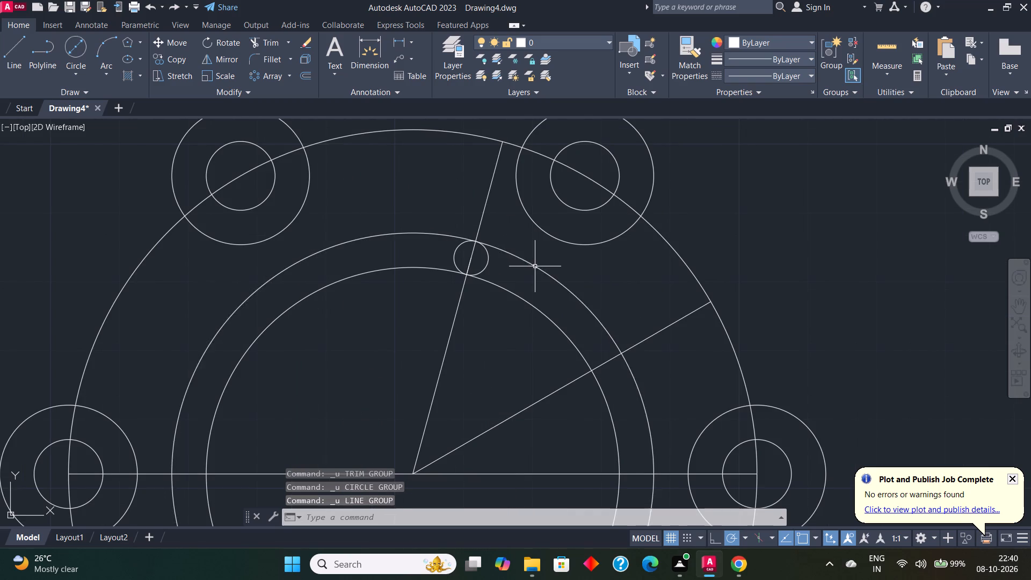
{"action": "key", "text": "ctrl+z"}
{"action": "key", "text": "ctrl+z"}
{"action": "key", "text": "ctrl+z"}
{"action": "key", "text": "ctrl+z"}
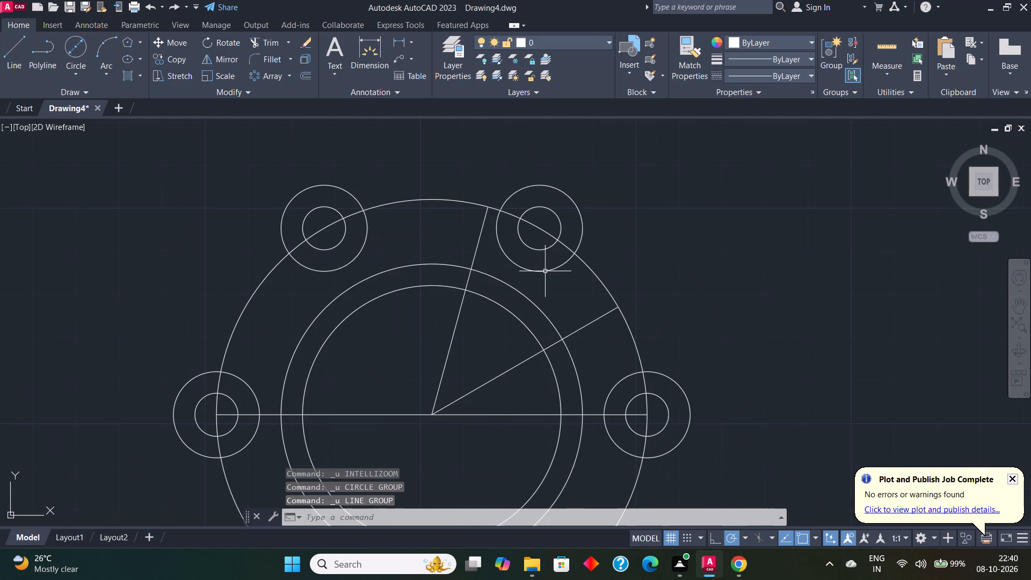
{"action": "key", "text": "ctrl+z"}
{"action": "key", "text": "ctrl+z"}
{"action": "key", "text": "ctrl+z"}
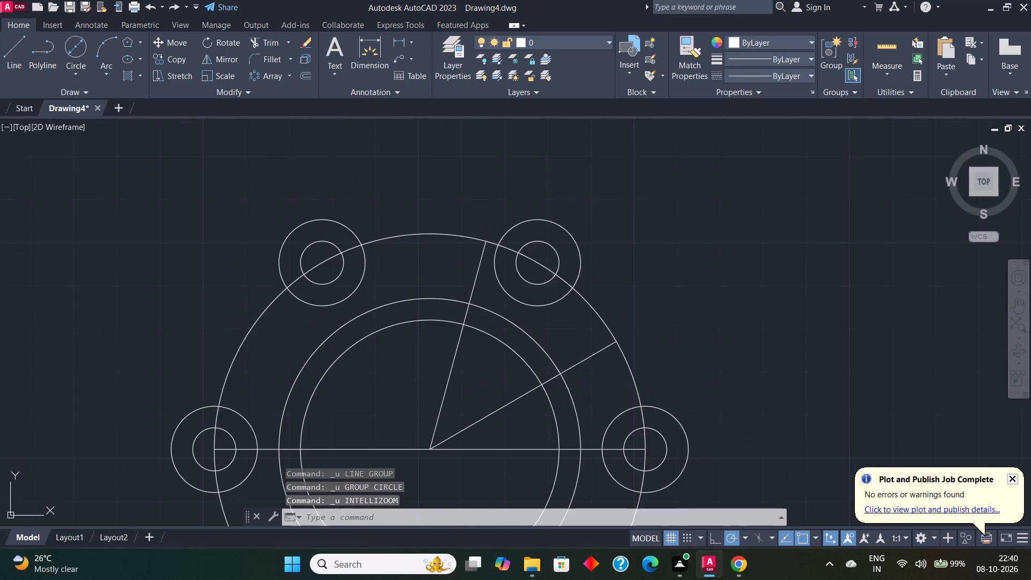
Draw a circle of radius 40 centred where the radial lines meet.
{"action": "scroll", "coordinate": [444, 245], "scroll_direction": "down", "scroll_amount": 2}
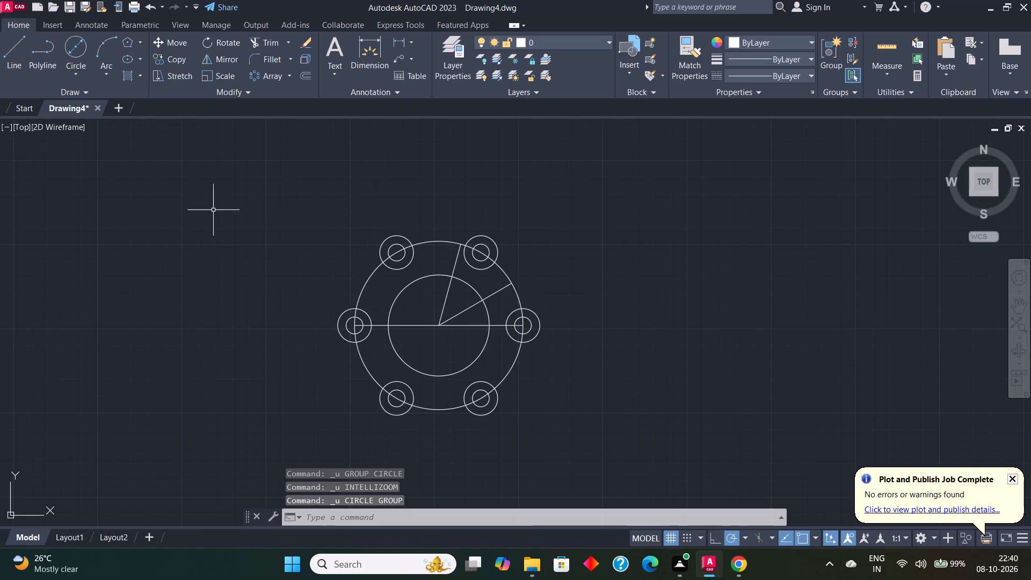
{"action": "left_click", "coordinate": [75, 69]}
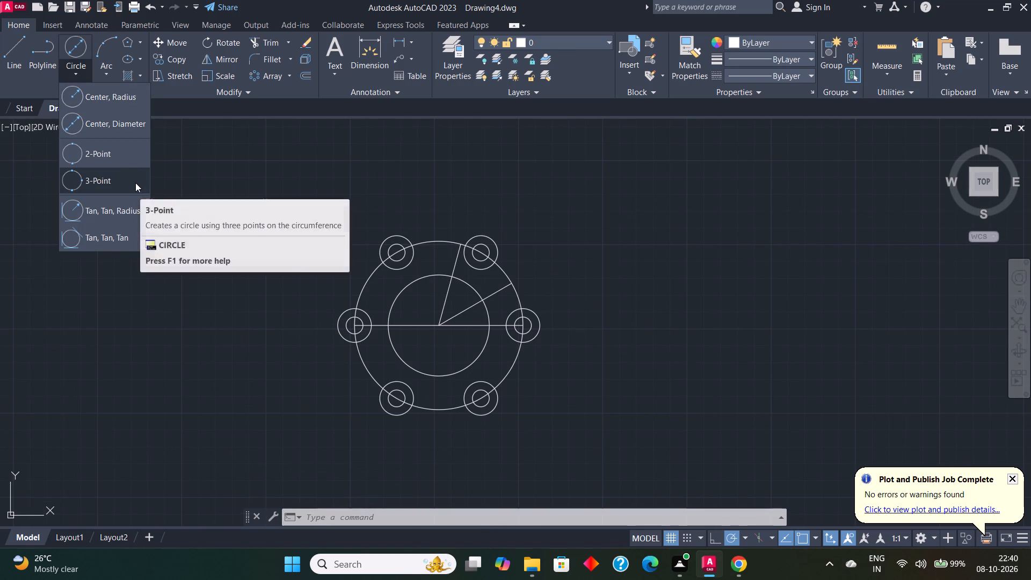
{"action": "left_click", "coordinate": [117, 98]}
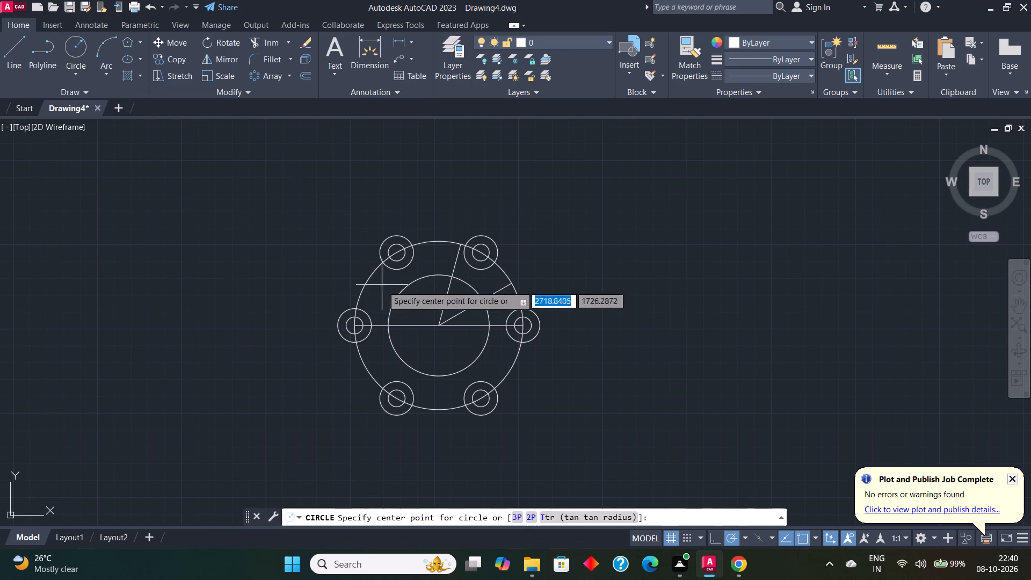
{"action": "left_click", "coordinate": [441, 326]}
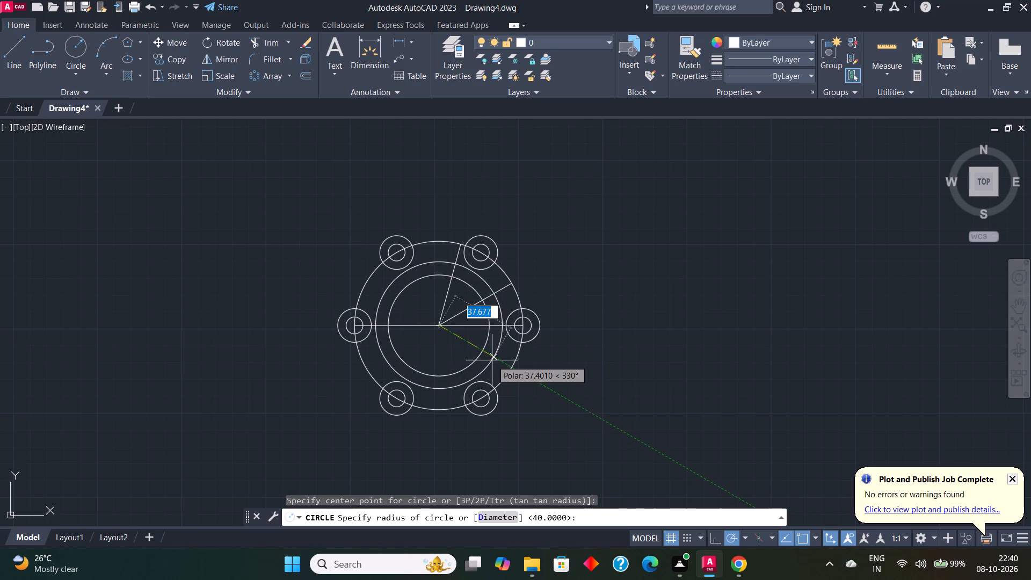
{"action": "type", "text": "40"}
{"action": "key", "text": "Return"}
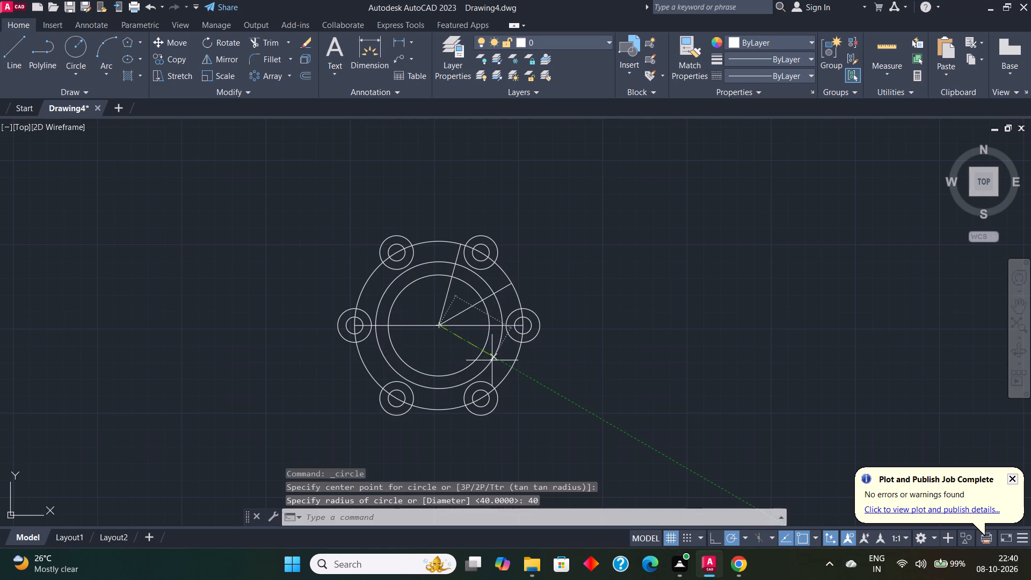
Draw a 5-unit line outward along the 75° radial line from its intersection with the innermost central circle.
{"action": "left_click", "coordinate": [12, 53]}
{"action": "left_click", "coordinate": [453, 278]}
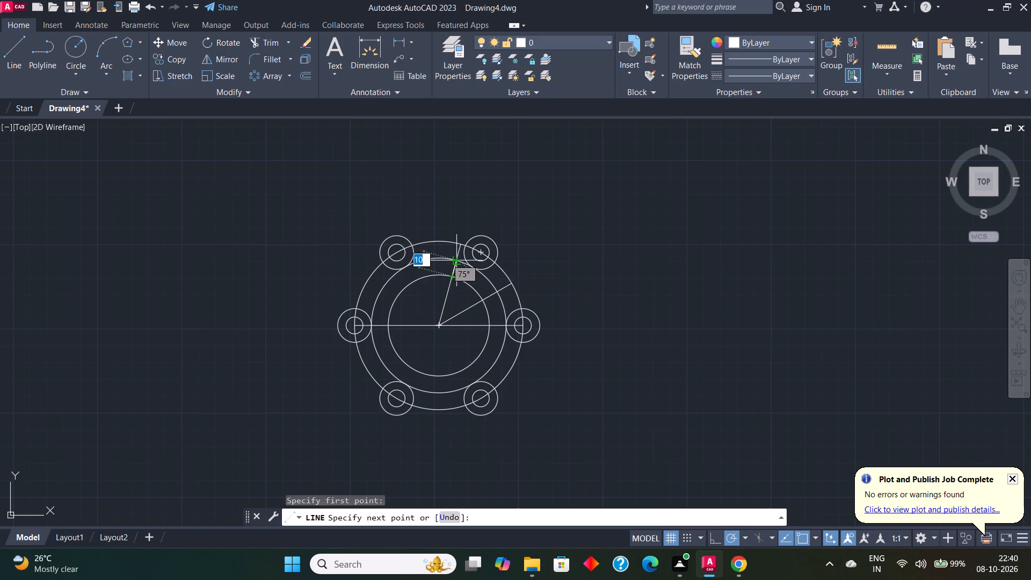
{"action": "key", "text": "5"}
{"action": "key", "text": "Return"}
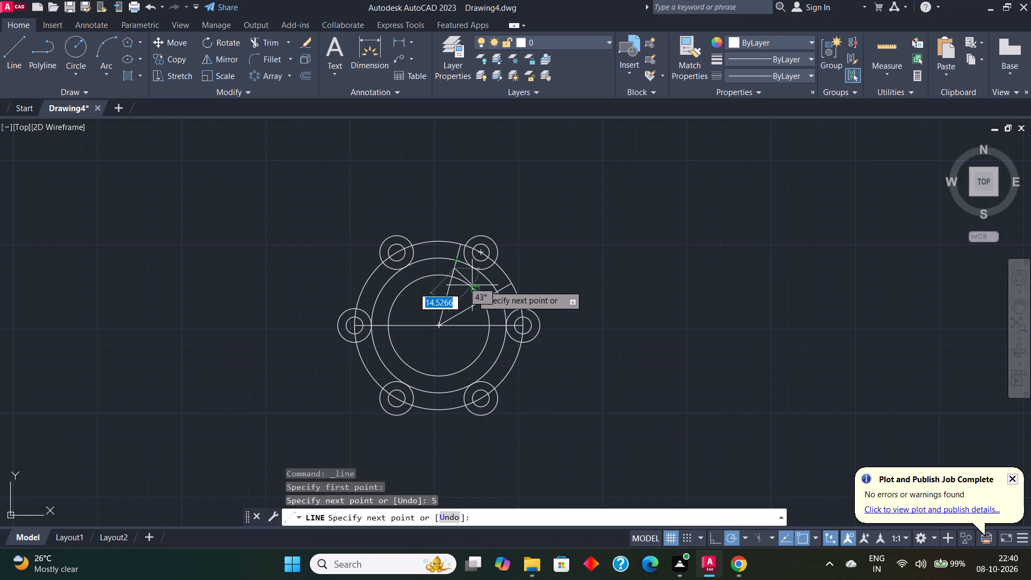
{"action": "key", "text": "Escape"}
Draw a circle of diameter 10 centred at the outer end of the short line on the 75° radial line.
{"action": "scroll", "coordinate": [466, 262], "scroll_direction": "up", "scroll_amount": 1}
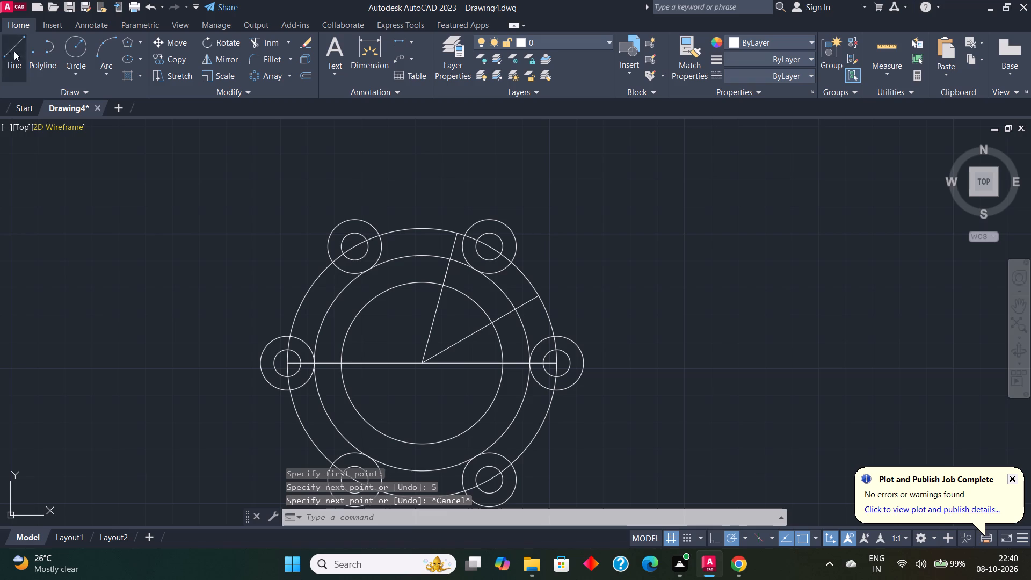
{"action": "left_click", "coordinate": [72, 64]}
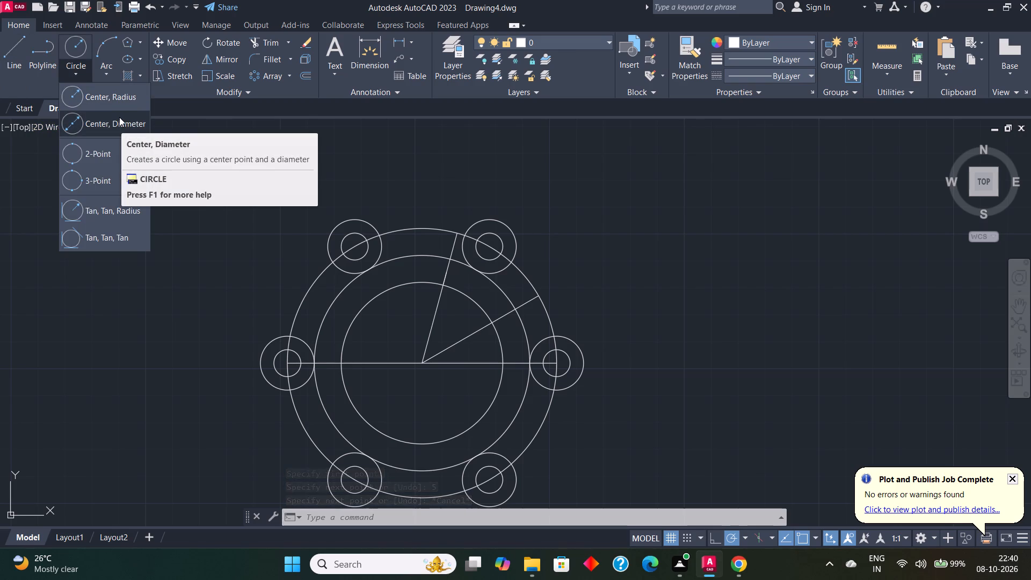
{"action": "left_click", "coordinate": [119, 120]}
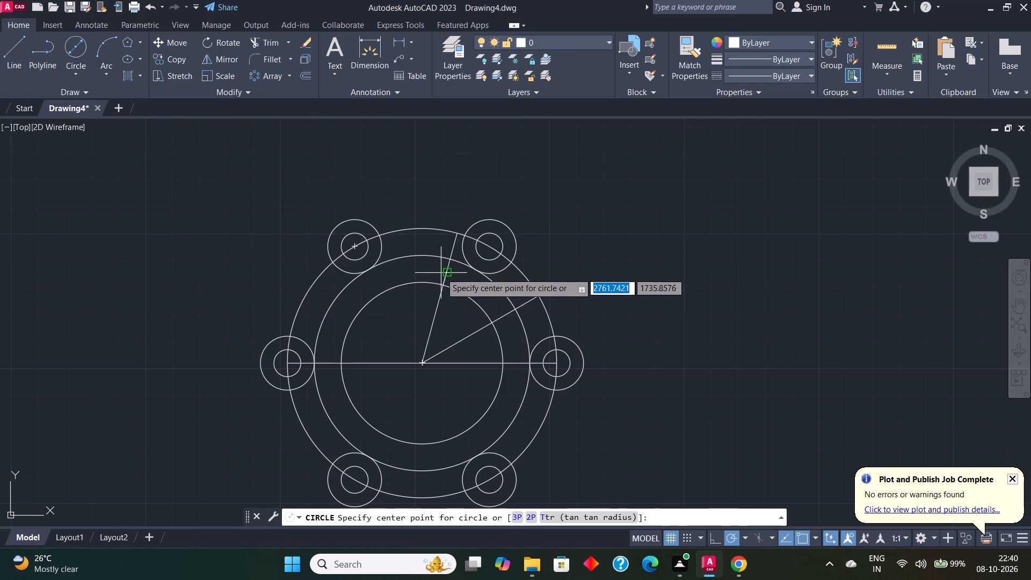
{"action": "left_click", "coordinate": [441, 273]}
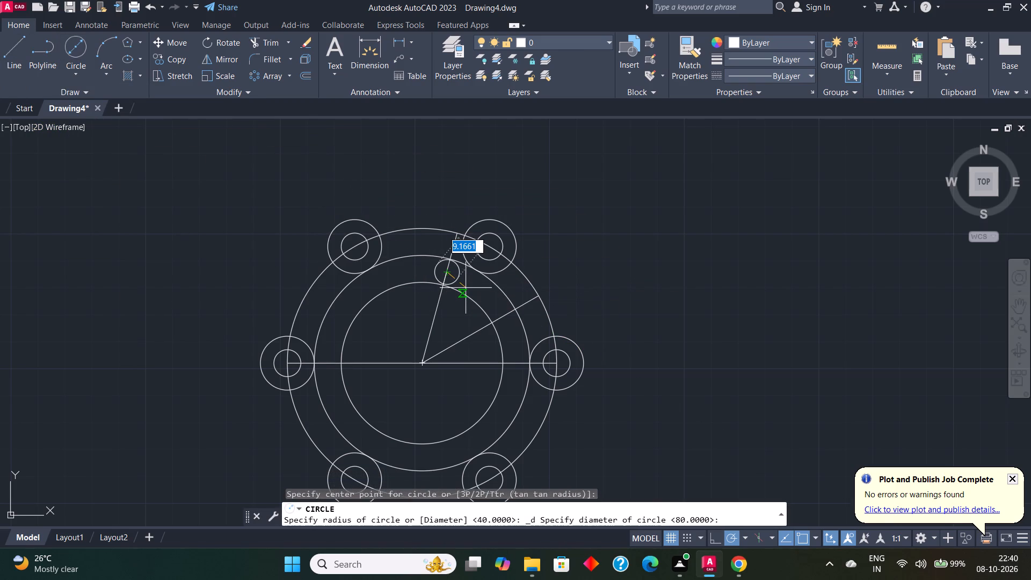
{"action": "type", "text": "10"}
{"action": "key", "text": "Return"}
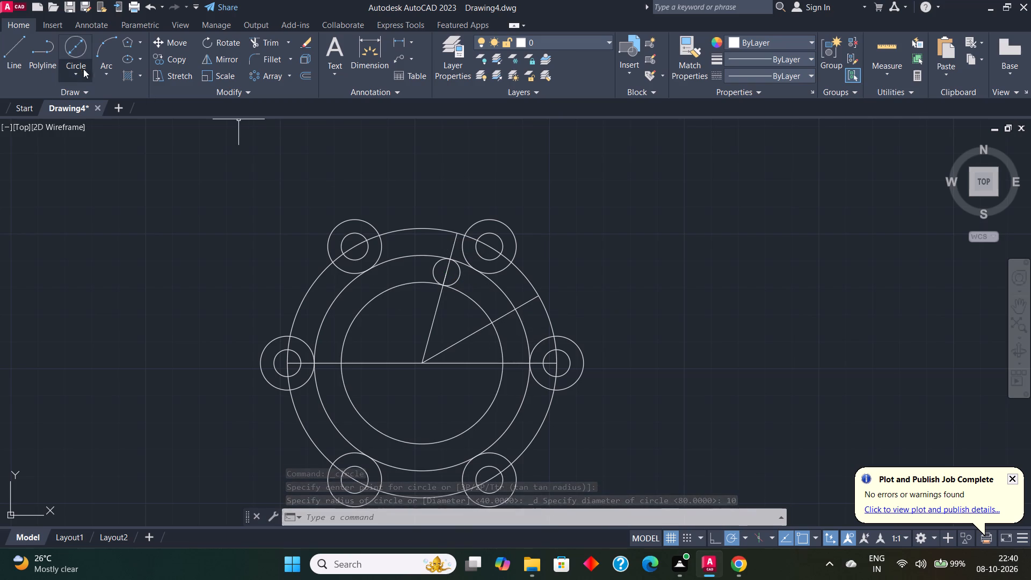
Draw a 5-unit line outward along the 30° radial line from its intersection with the innermost central circle.
{"action": "left_click", "coordinate": [8, 50]}
{"action": "left_click", "coordinate": [491, 322]}
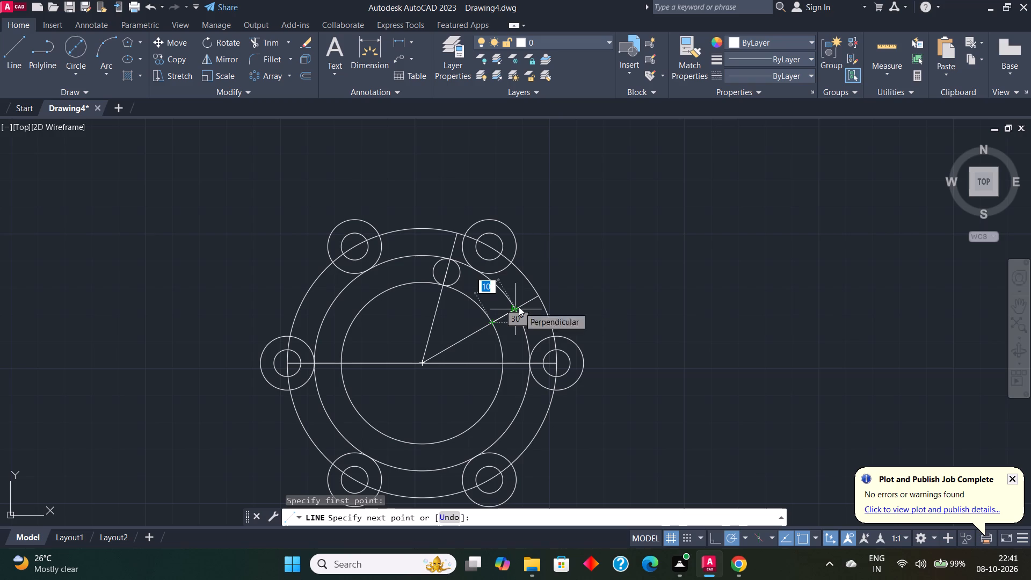
{"action": "key", "text": "5"}
{"action": "key", "text": "Return"}
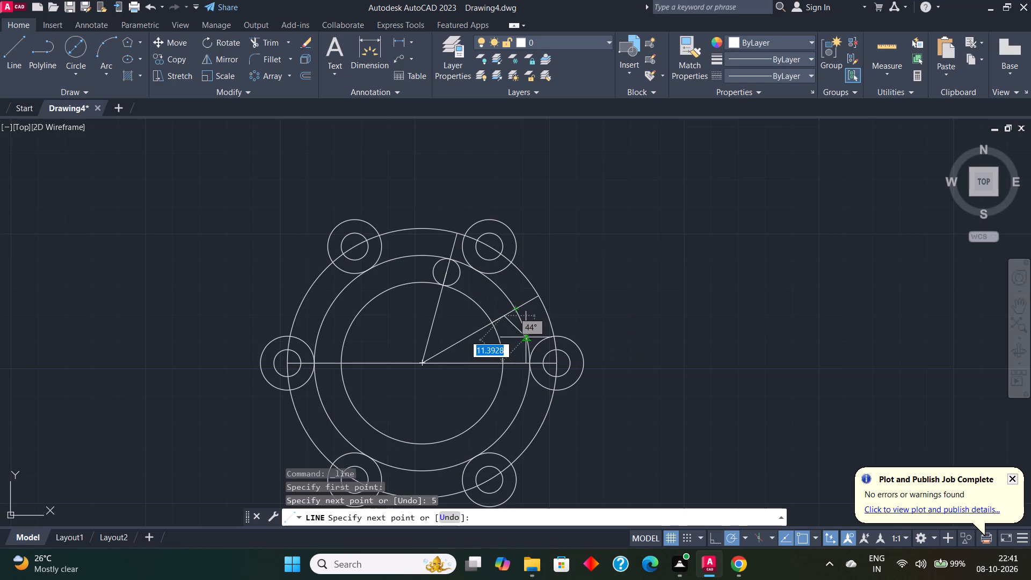
{"action": "key", "text": "Escape"}
Draw a circle of diameter 10 centred at the outer end of the short line on the 30° radial line.
{"action": "left_click", "coordinate": [85, 63]}
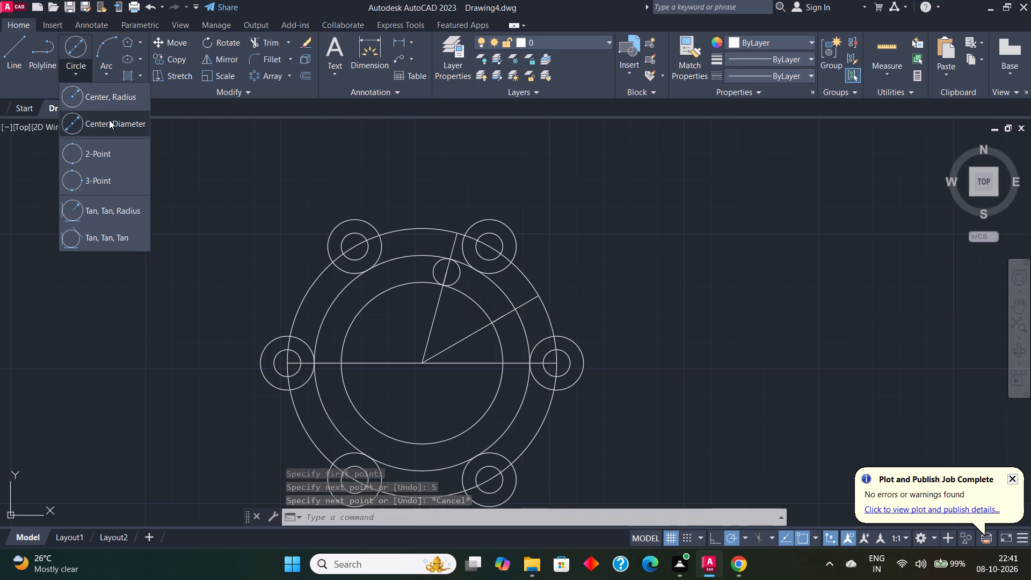
{"action": "left_click", "coordinate": [109, 120]}
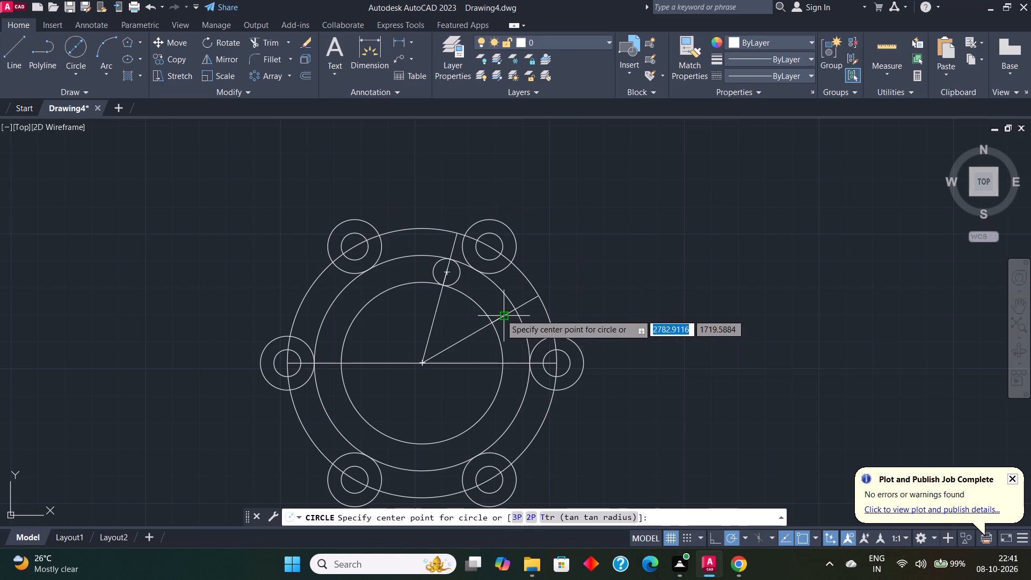
{"action": "left_click", "coordinate": [500, 314]}
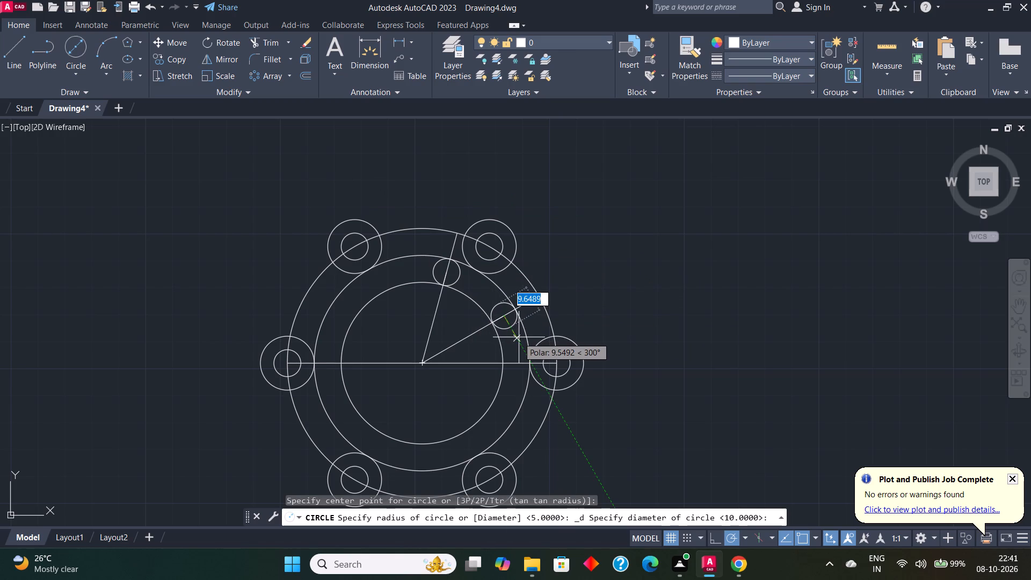
{"action": "type", "text": "10"}
{"action": "key", "text": "Return"}
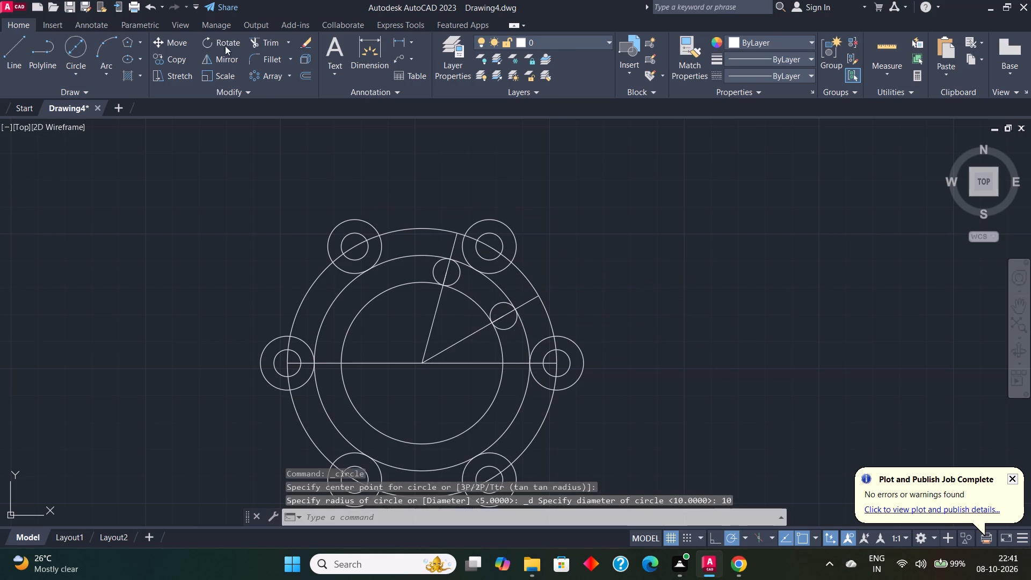
Trim away the right half of the small slot-end circle on the 75° radial line.
{"action": "left_click", "coordinate": [266, 44]}
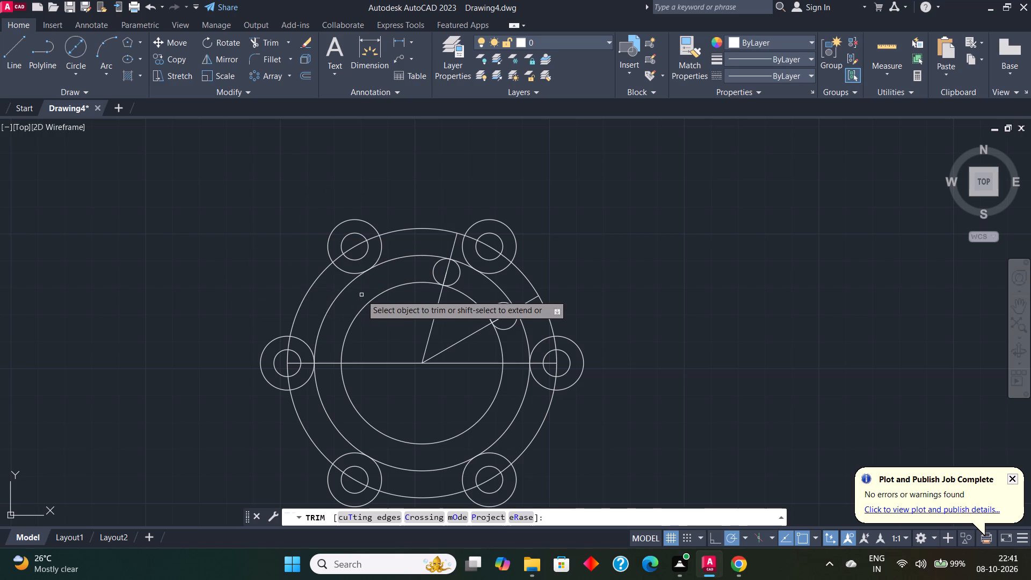
{"action": "key", "text": "Escape"}
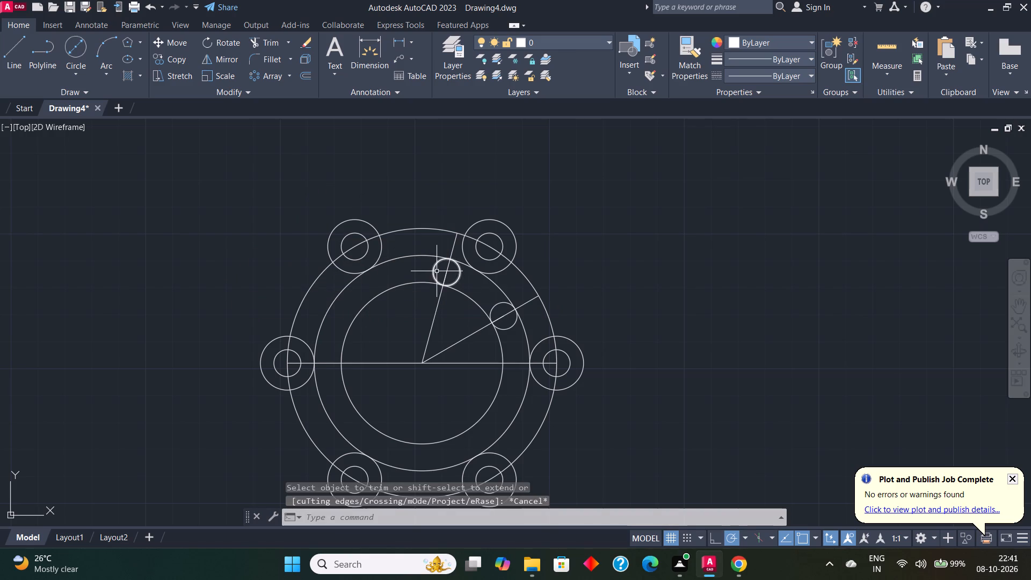
{"action": "left_click", "coordinate": [255, 43]}
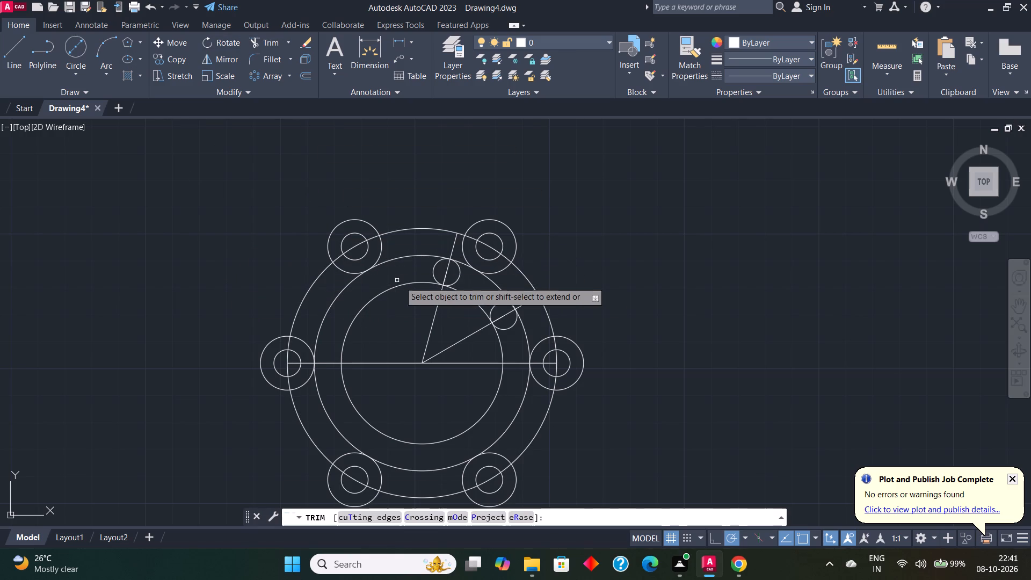
{"action": "left_click", "coordinate": [453, 279]}
{"action": "left_click", "coordinate": [459, 279]}
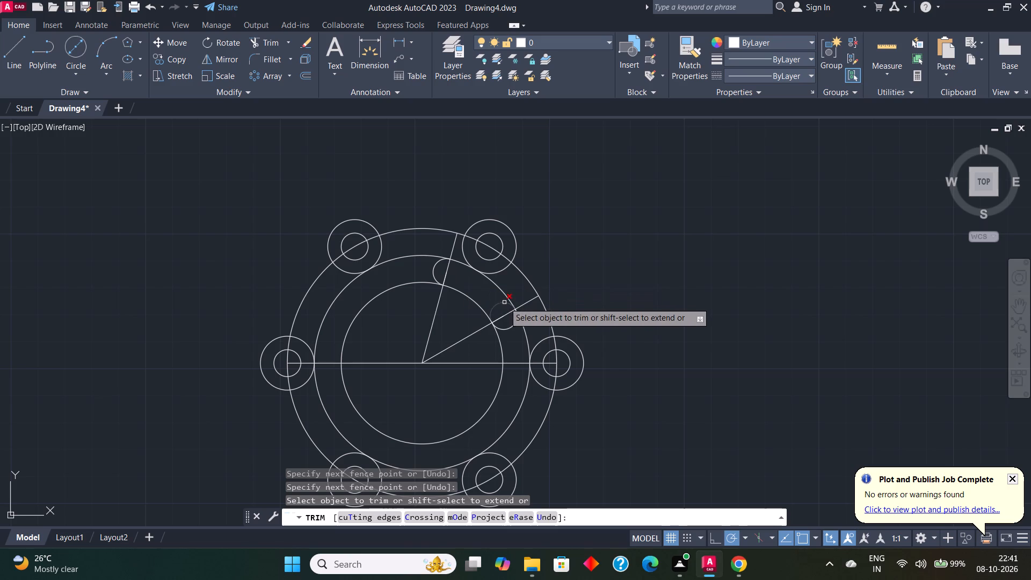
Trim away the upper half of the small slot-end circle on the 30° radial line.
{"action": "left_click", "coordinate": [500, 303]}
{"action": "key", "text": "Escape"}
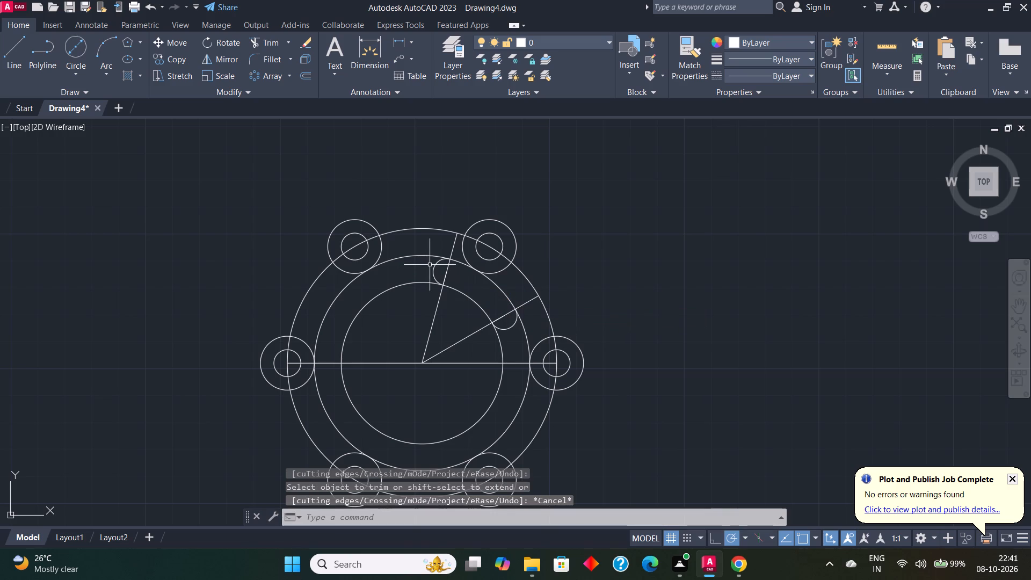
Create a polar array of the two slot-end arcs with 3 items around the centre of the flange.
{"action": "left_click", "coordinate": [434, 267]}
{"action": "left_click", "coordinate": [513, 323]}
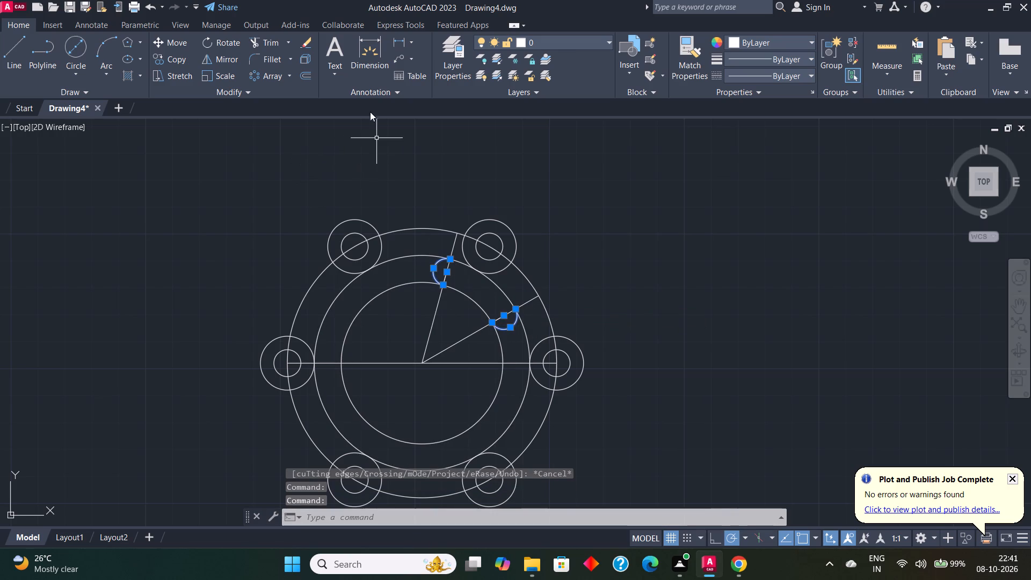
{"action": "left_click", "coordinate": [288, 76]}
{"action": "left_click", "coordinate": [282, 150]}
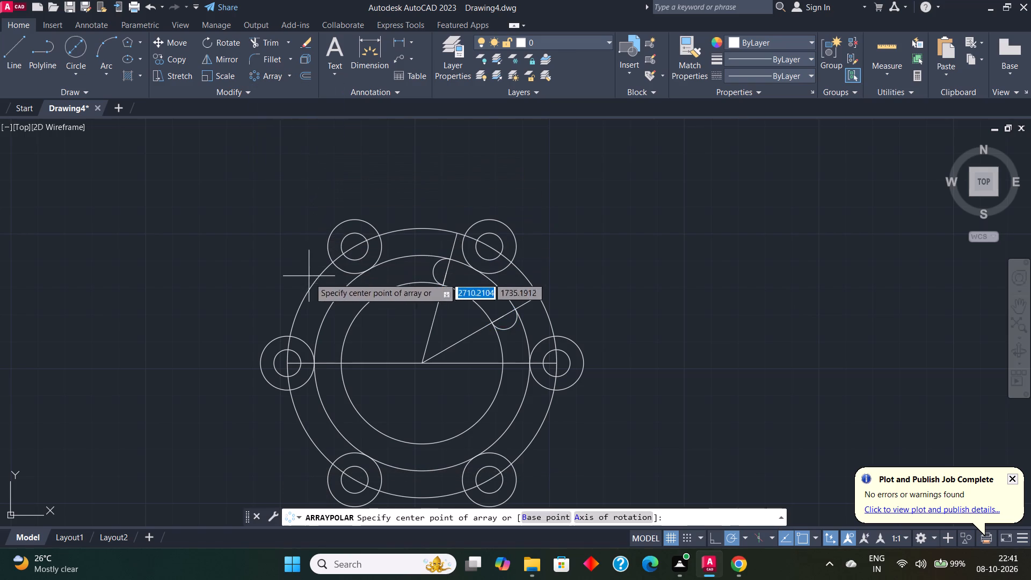
{"action": "left_click", "coordinate": [422, 363]}
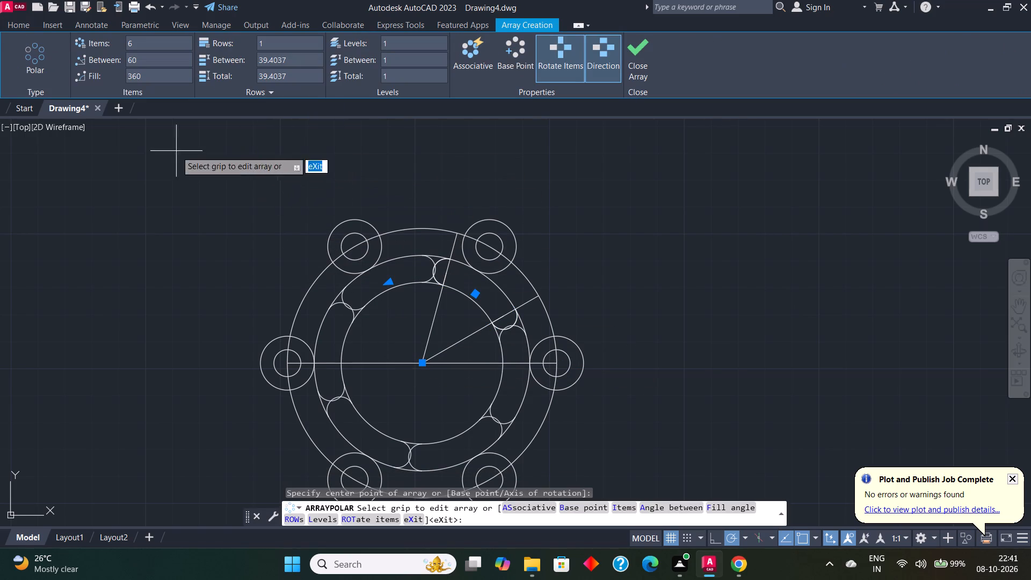
{"action": "left_click_drag", "start_coordinate": [149, 46], "coordinate": [123, 38]}
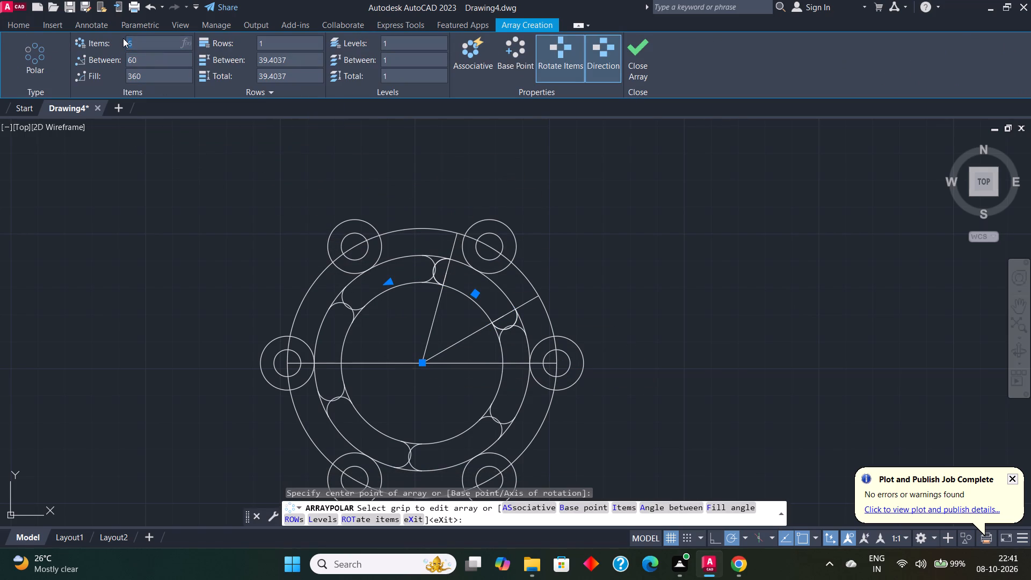
{"action": "key", "text": "3"}
{"action": "key", "text": "Return"}
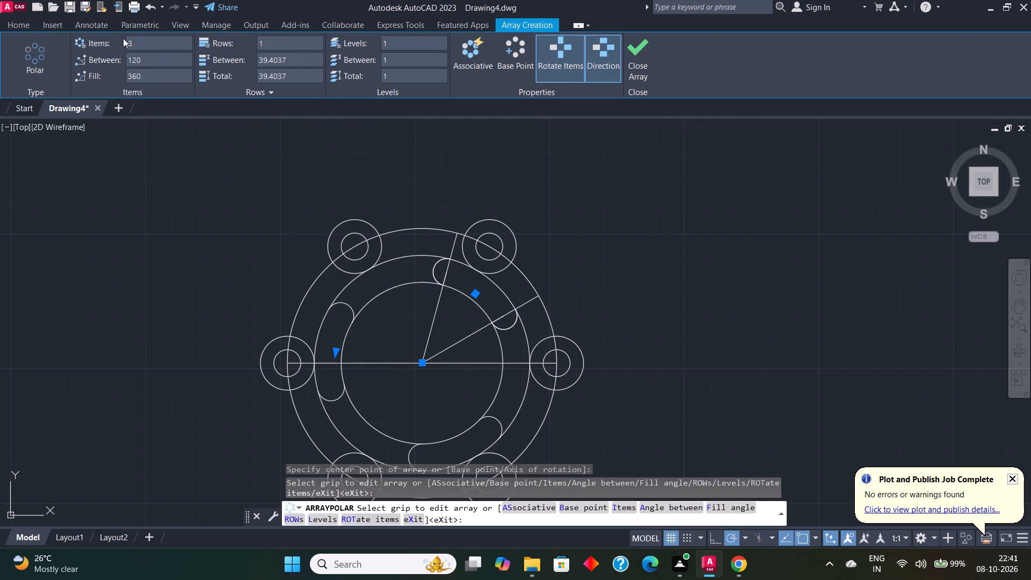
{"action": "left_click", "coordinate": [636, 67]}
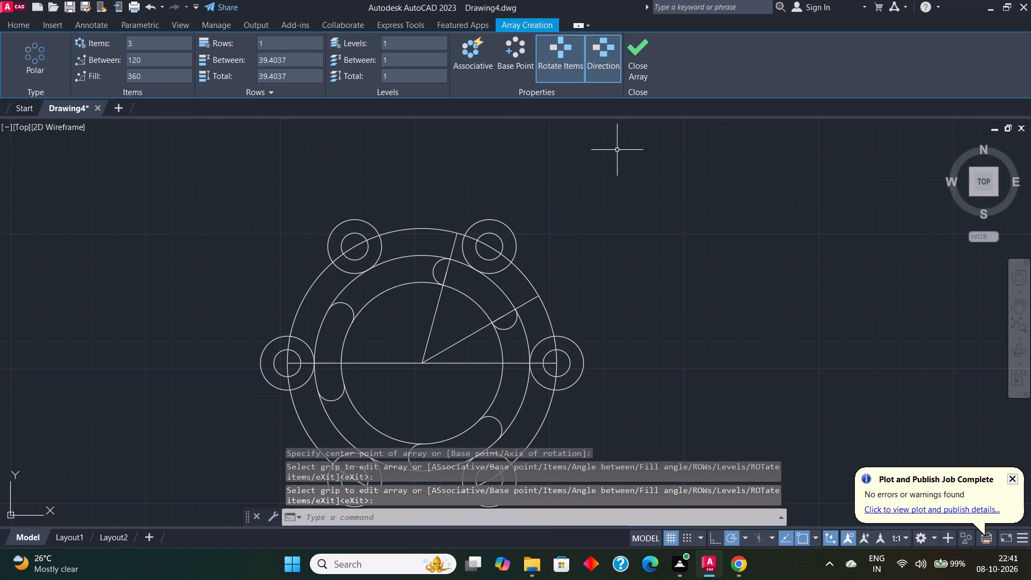
Trim away the part of the upper-left lobe circle that lies inside the large outer circle.
{"action": "scroll", "coordinate": [571, 244], "scroll_direction": "down", "scroll_amount": 2}
{"action": "scroll", "coordinate": [567, 220], "scroll_direction": "up", "scroll_amount": 2}
{"action": "scroll", "coordinate": [508, 226], "scroll_direction": "down", "scroll_amount": 2}
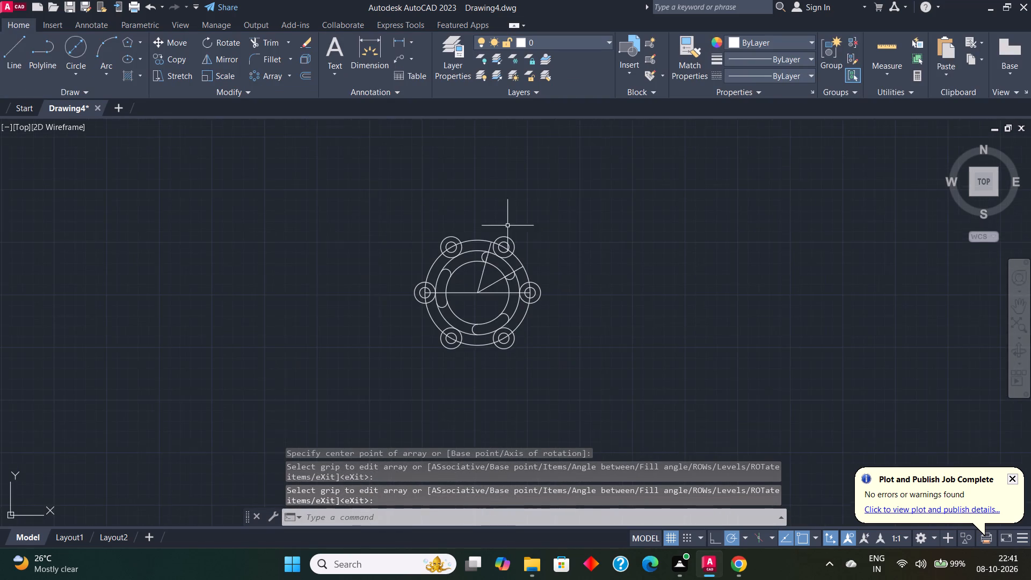
{"action": "scroll", "coordinate": [577, 278], "scroll_direction": "up", "scroll_amount": 1}
{"action": "left_click", "coordinate": [260, 35]}
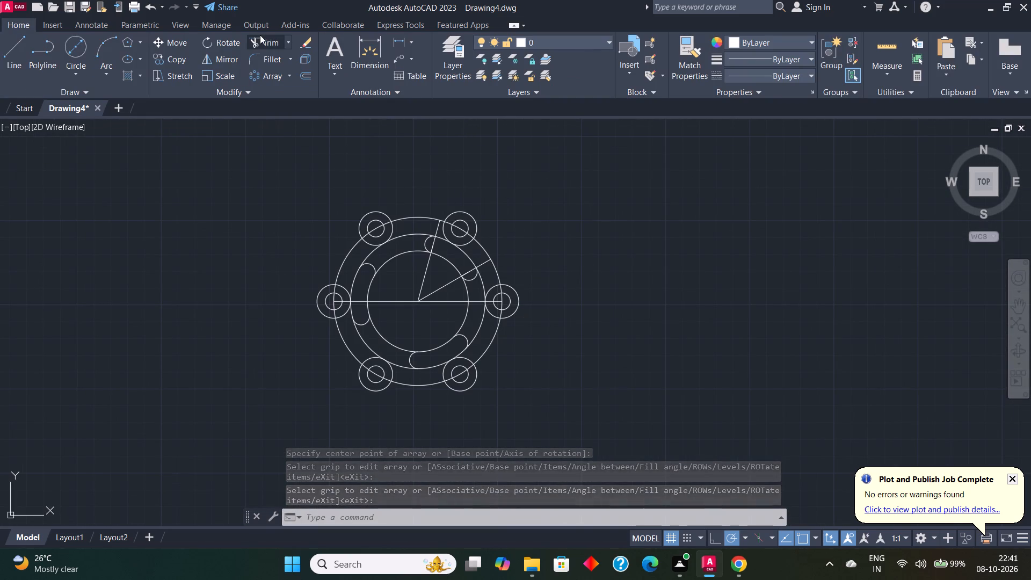
{"action": "left_click", "coordinate": [391, 231]}
{"action": "scroll", "coordinate": [387, 238], "scroll_direction": "up", "scroll_amount": 3}
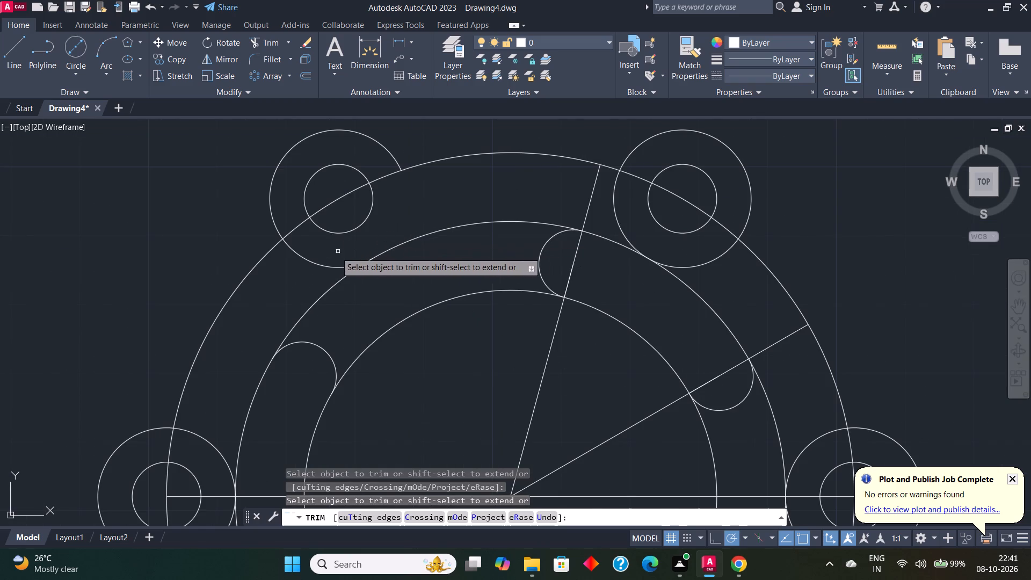
{"action": "left_click", "coordinate": [318, 264]}
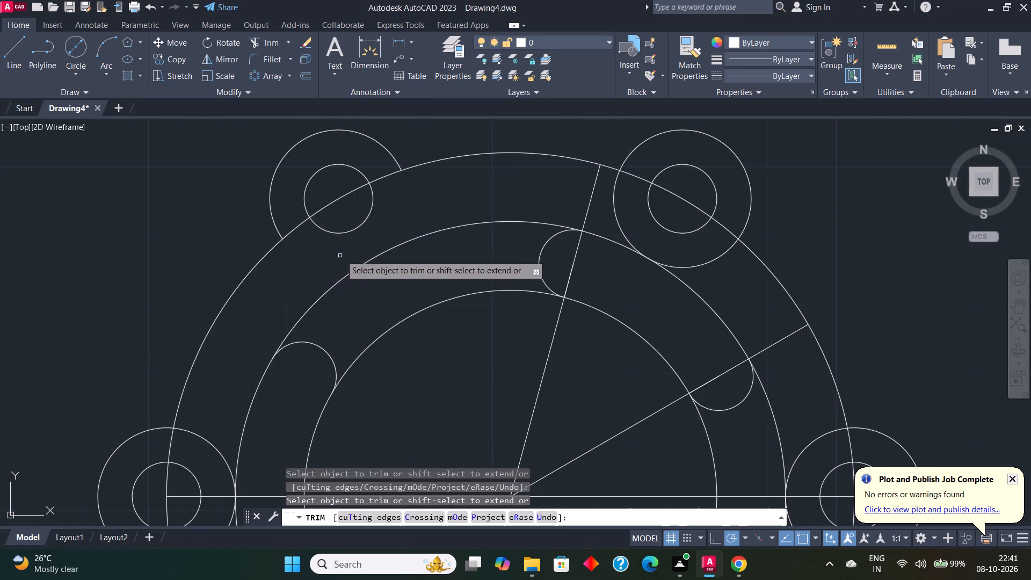
Trim the inner circle and the radius 40 circle between the slot ends so three separate curved slots are left.
{"action": "left_click", "coordinate": [375, 260]}
{"action": "scroll", "coordinate": [376, 259], "scroll_direction": "down", "scroll_amount": 2}
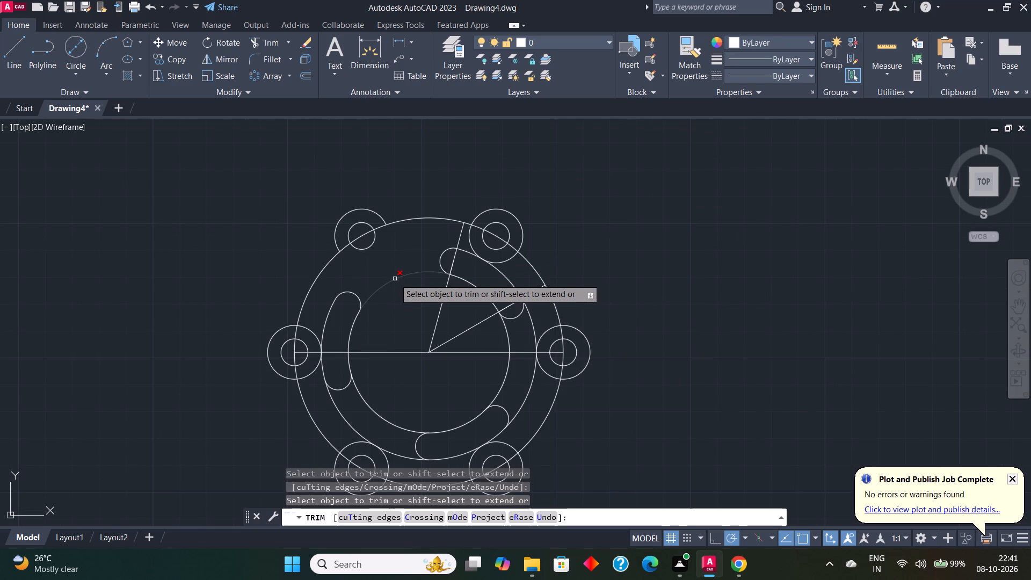
{"action": "left_click", "coordinate": [395, 279]}
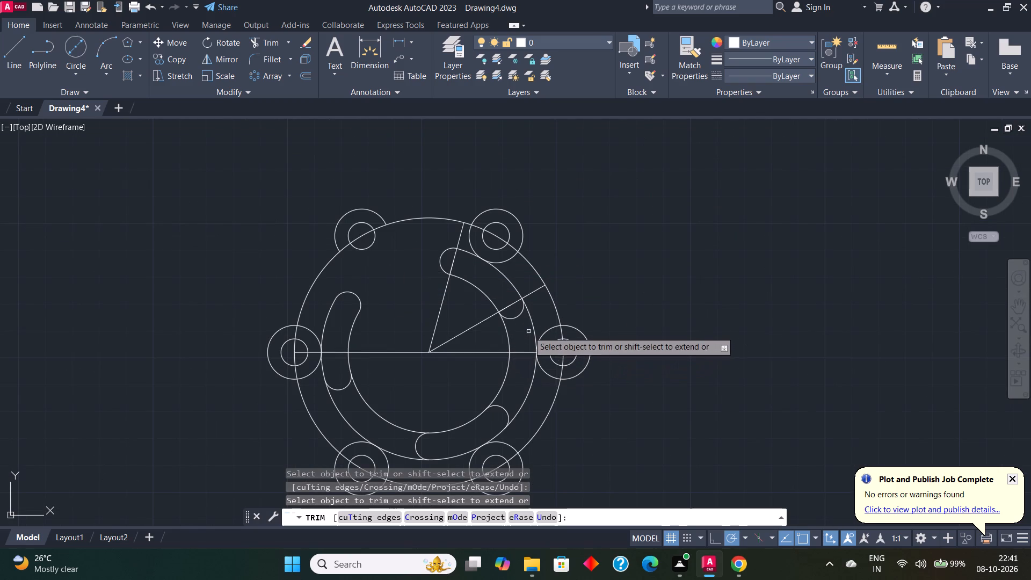
{"action": "left_click", "coordinate": [530, 324]}
{"action": "left_click", "coordinate": [506, 337]}
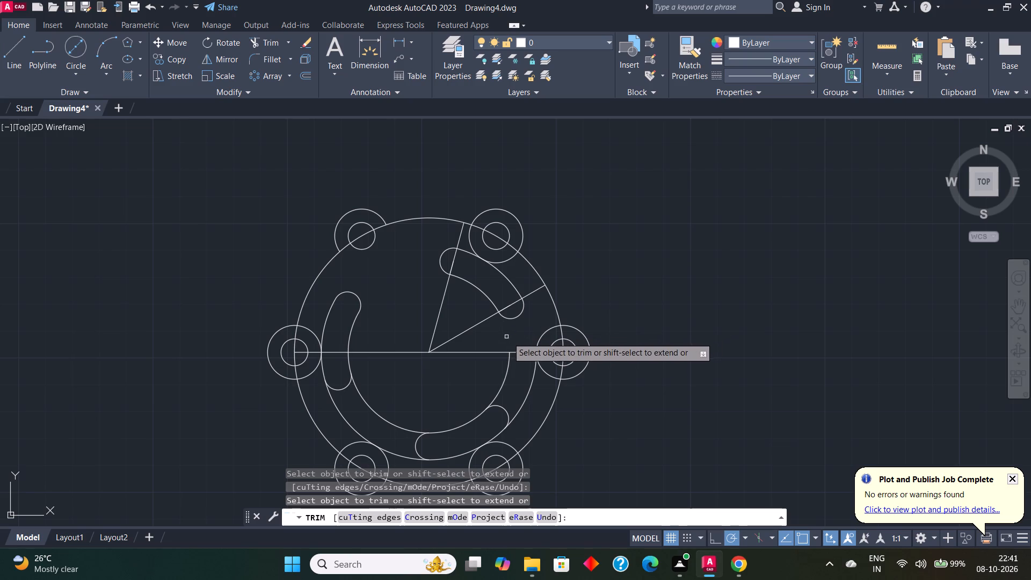
{"action": "left_click", "coordinate": [533, 387]}
{"action": "left_click", "coordinate": [506, 375]}
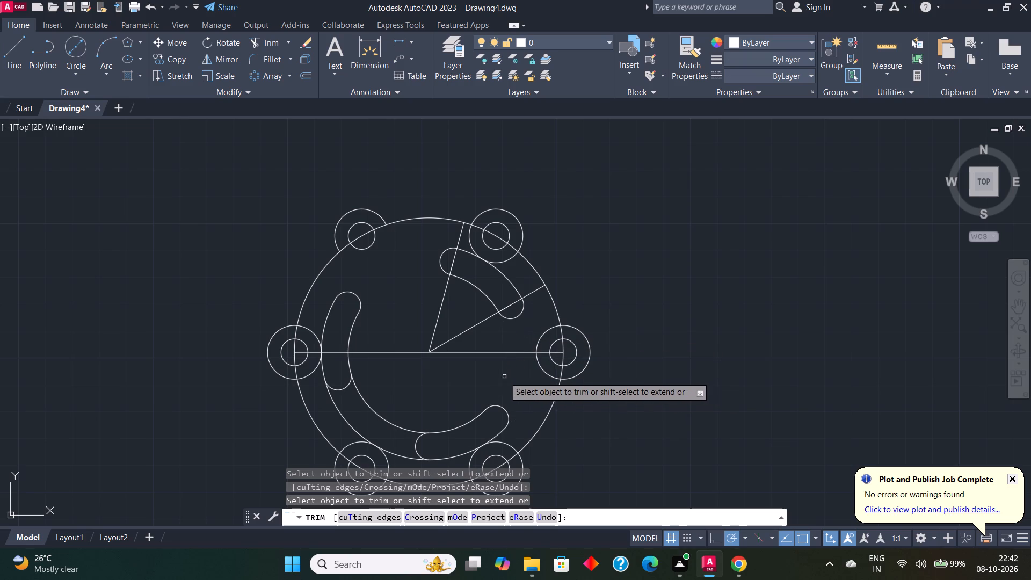
{"action": "left_click", "coordinate": [371, 408]}
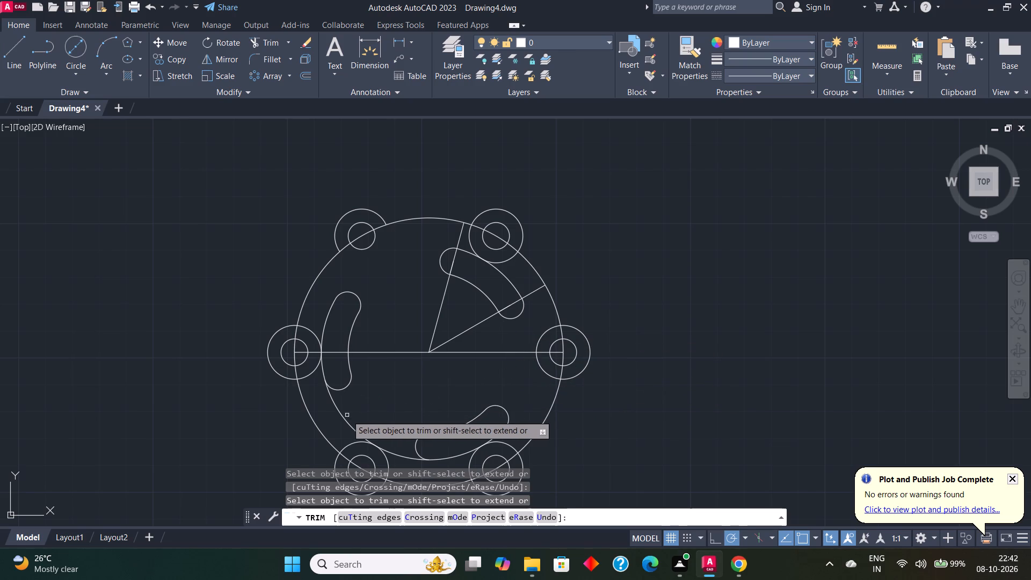
{"action": "left_click", "coordinate": [340, 414]}
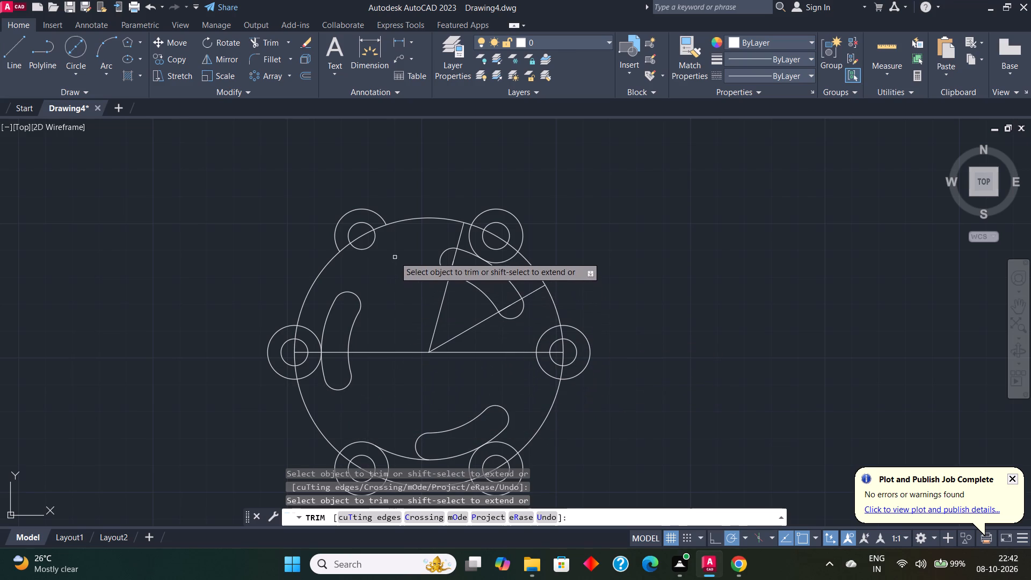
Trim away the large outer circle's arc where it crosses the upper-left lobe and its hole.
{"action": "scroll", "coordinate": [384, 243], "scroll_direction": "up", "scroll_amount": 1}
{"action": "left_click", "coordinate": [377, 219]}
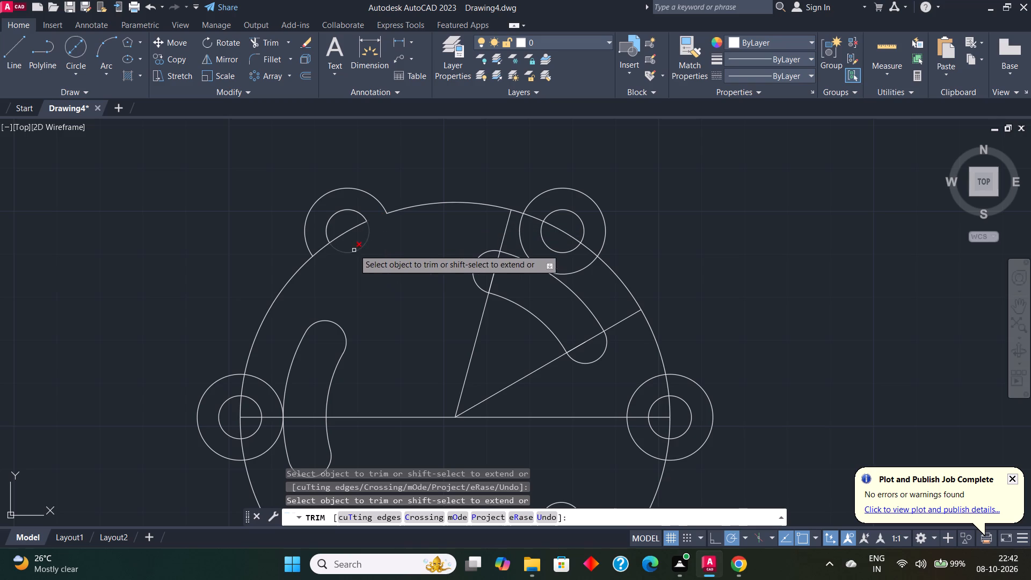
{"action": "left_click", "coordinate": [350, 230]}
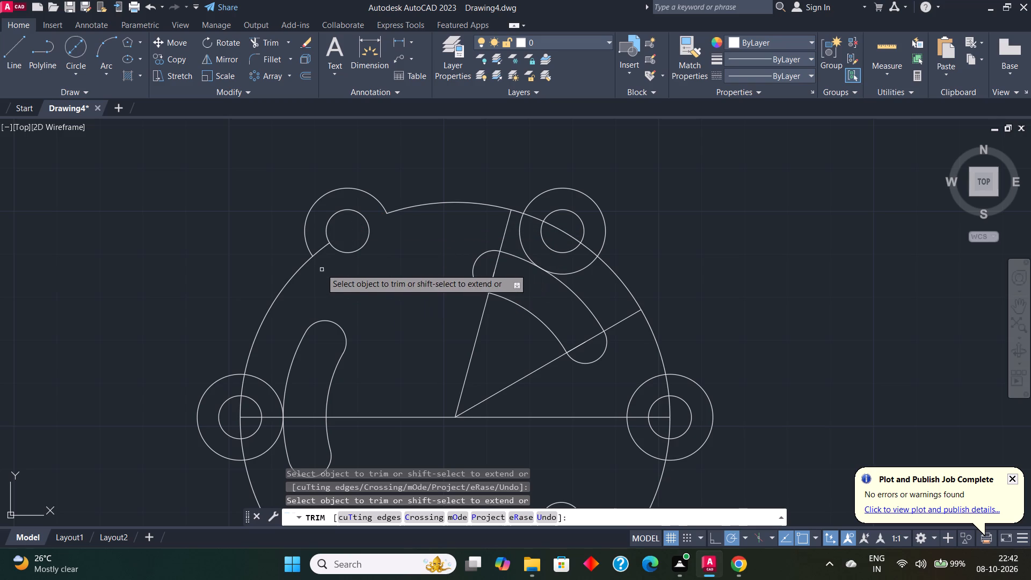
{"action": "left_click", "coordinate": [322, 250]}
Trim the left lobe circle's inward arc and the large outer circle's arc running through that lobe and its hole.
{"action": "scroll", "coordinate": [322, 250], "scroll_direction": "down", "scroll_amount": 2}
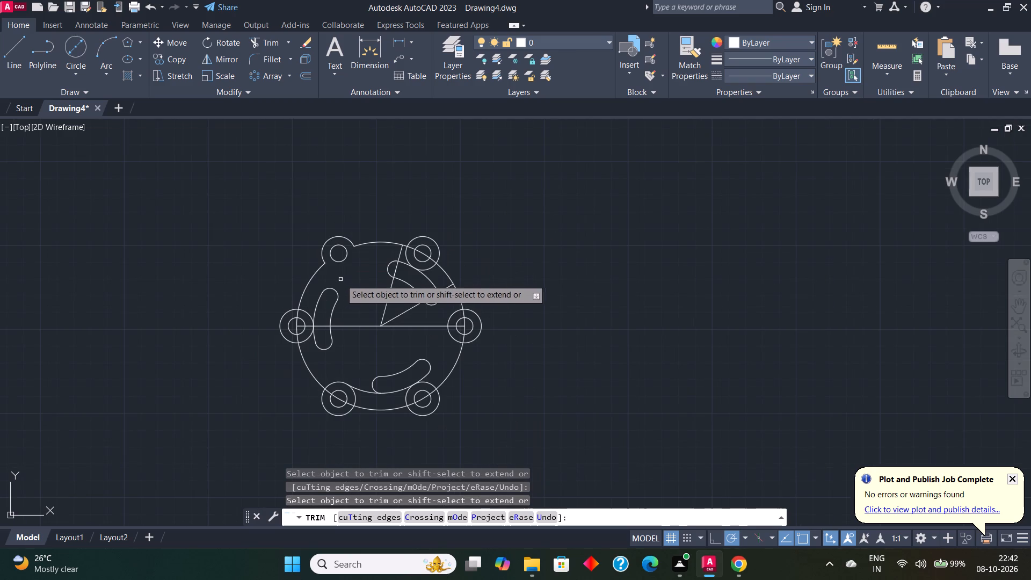
{"action": "scroll", "coordinate": [354, 308], "scroll_direction": "up", "scroll_amount": 1}
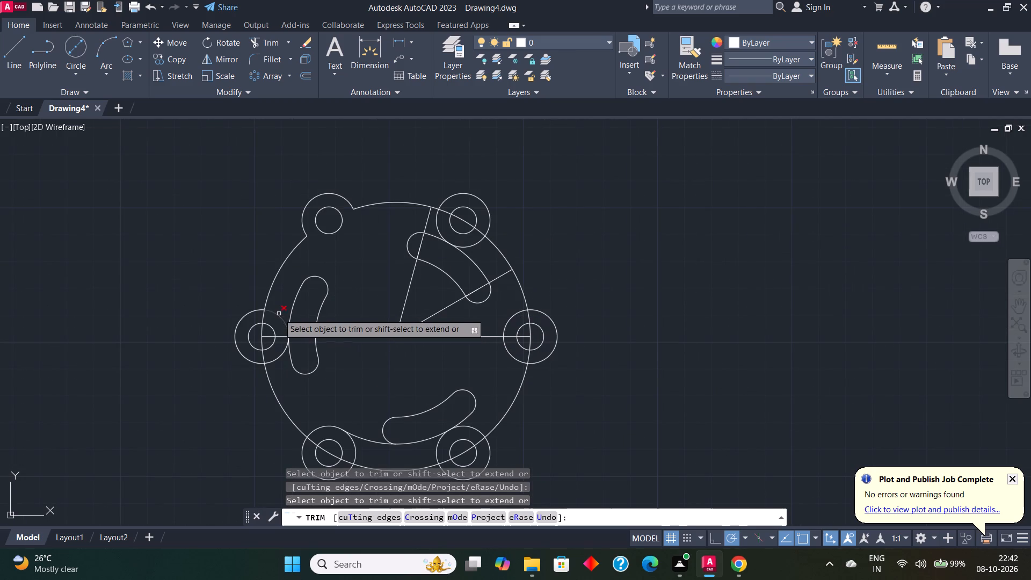
{"action": "left_click", "coordinate": [279, 314]}
{"action": "left_click", "coordinate": [279, 357]}
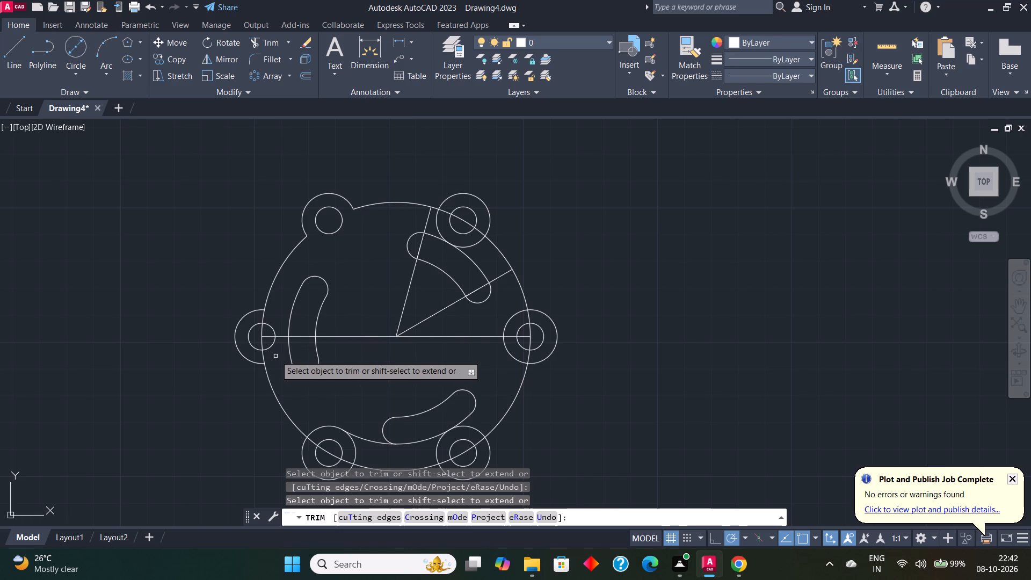
{"action": "scroll", "coordinate": [275, 356], "scroll_direction": "up", "scroll_amount": 1}
{"action": "left_click", "coordinate": [256, 356]}
{"action": "left_click", "coordinate": [253, 338]}
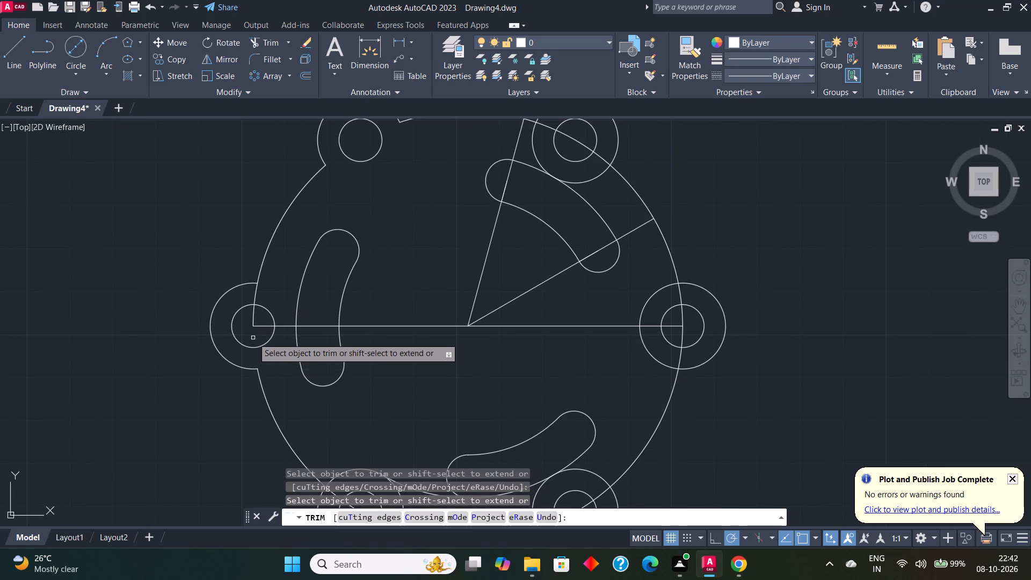
{"action": "left_click", "coordinate": [251, 316]}
Trim away the large outer circle's arc where it crosses the lower-left lobe and its hole.
{"action": "scroll", "coordinate": [307, 373], "scroll_direction": "down", "scroll_amount": 2}
{"action": "scroll", "coordinate": [351, 379], "scroll_direction": "down", "scroll_amount": 1}
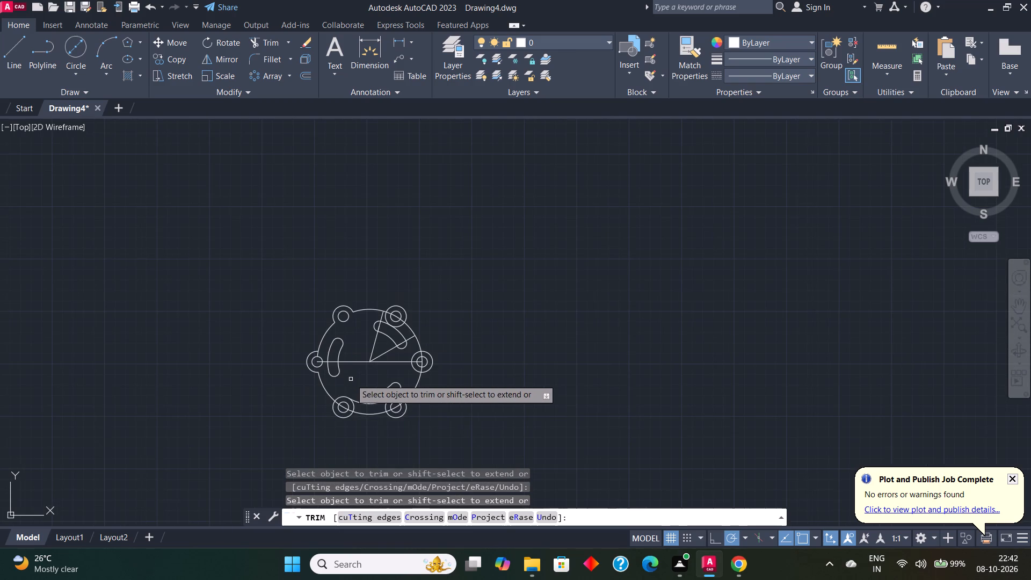
{"action": "scroll", "coordinate": [338, 422], "scroll_direction": "up", "scroll_amount": 3}
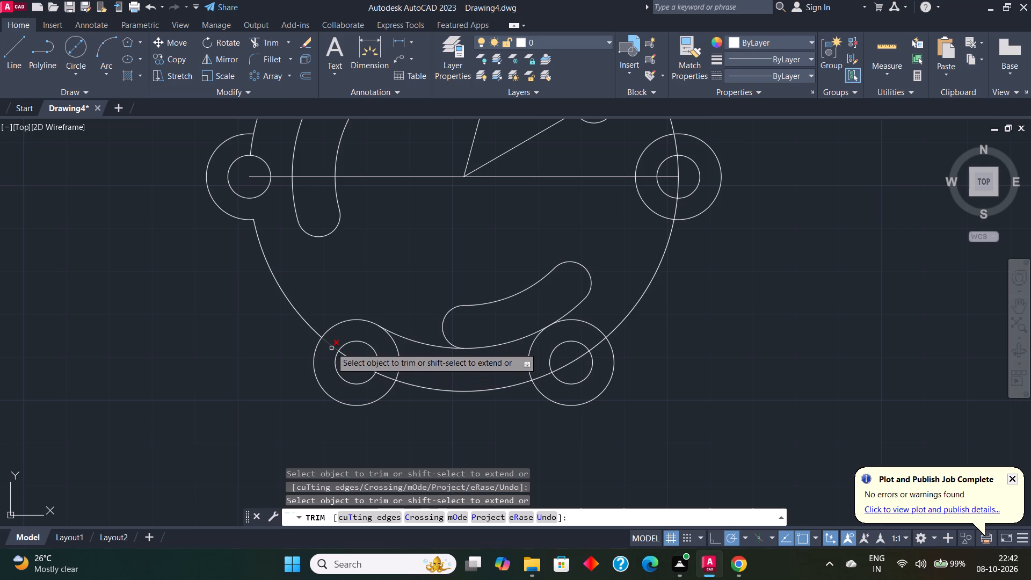
{"action": "left_click", "coordinate": [331, 346]}
{"action": "left_click", "coordinate": [354, 363]}
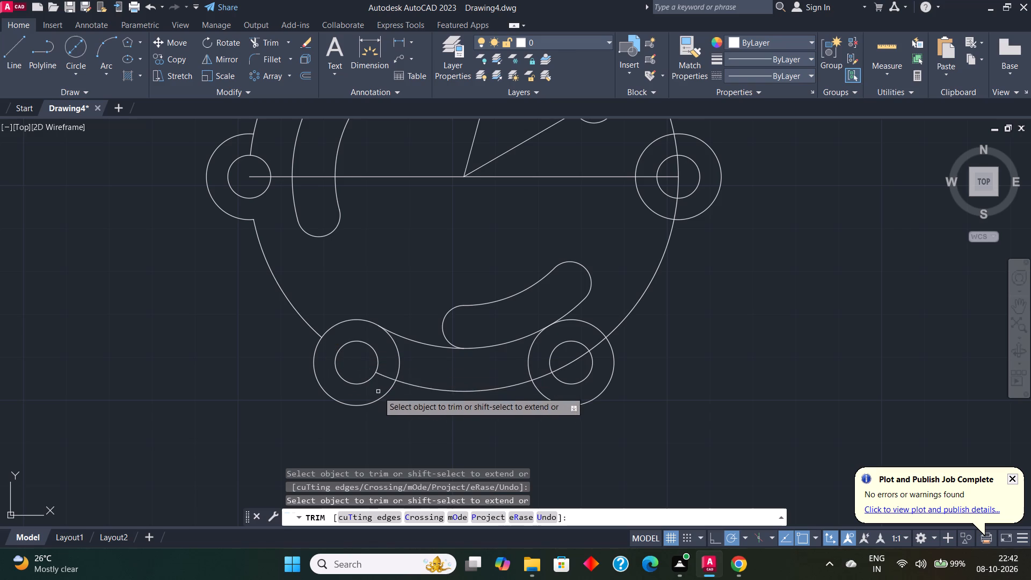
{"action": "left_click", "coordinate": [384, 375]}
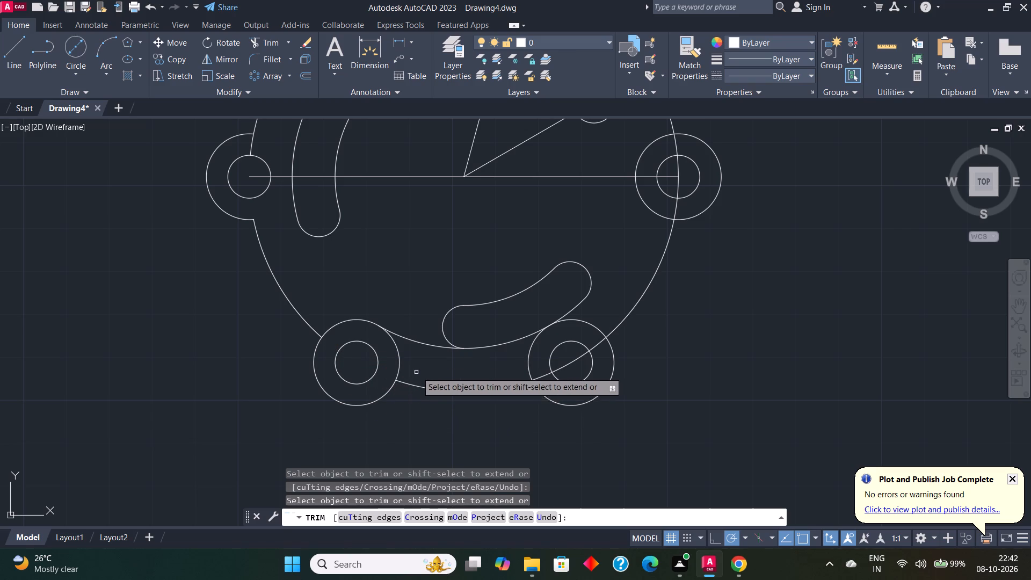
Trim the leftover radius 40 arc between the lower-left lobe and the bottom slot.
{"action": "scroll", "coordinate": [422, 360], "scroll_direction": "down", "scroll_amount": 1}
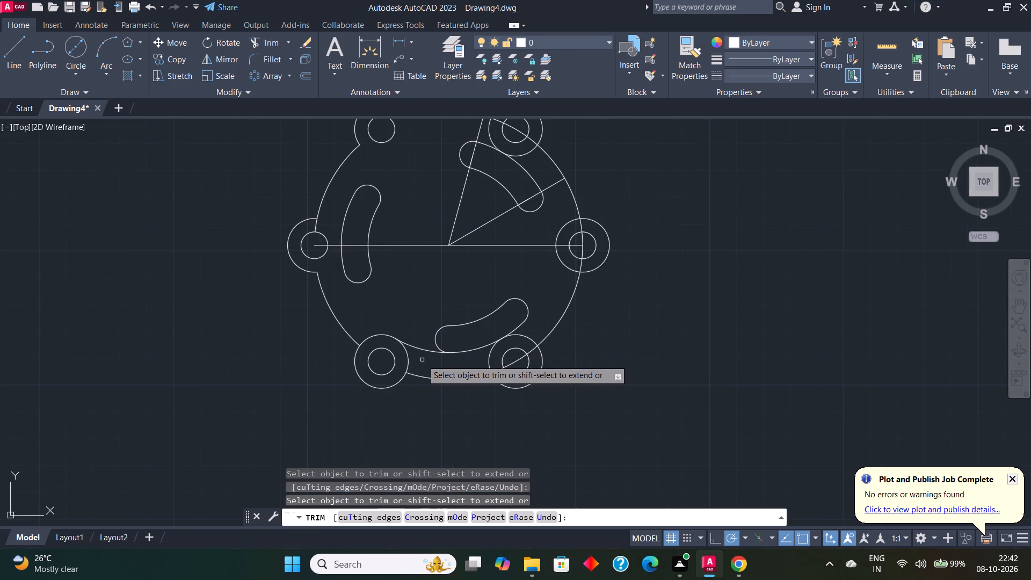
{"action": "left_click", "coordinate": [421, 350]}
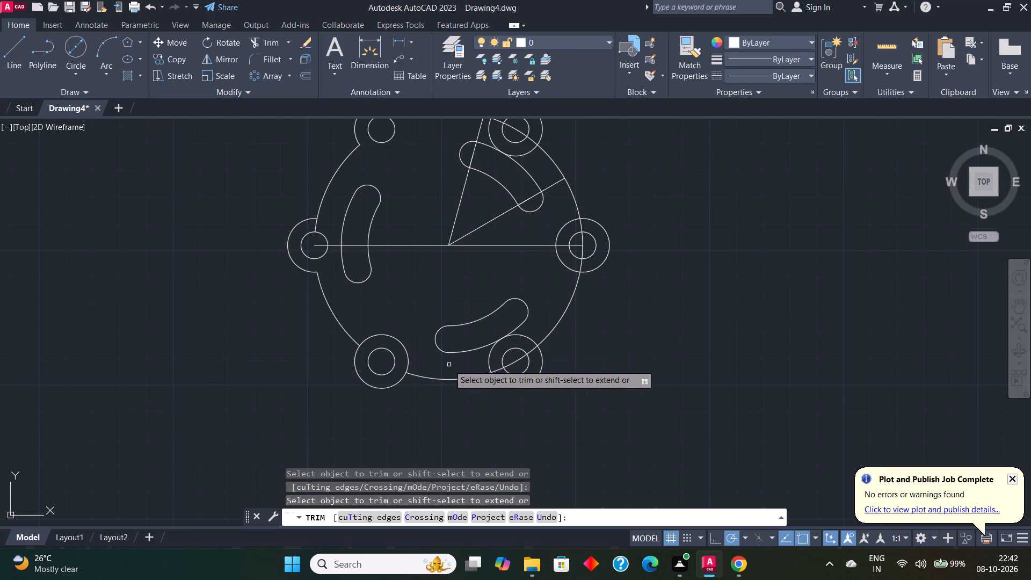
Trim the lower-right lobe circle's inward arc and the large outer circle's arc running through that lobe and its hole.
{"action": "scroll", "coordinate": [477, 366], "scroll_direction": "up", "scroll_amount": 1}
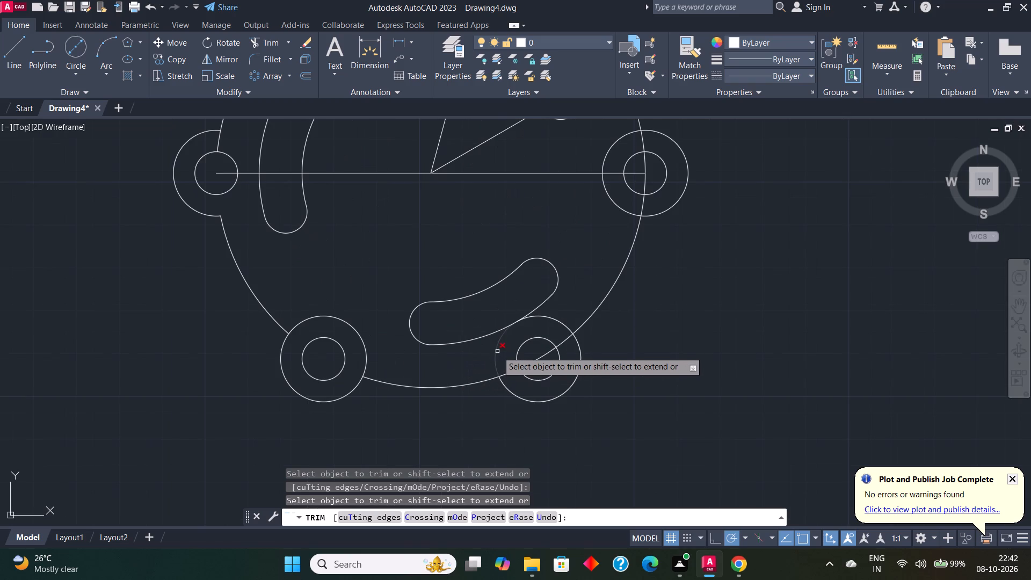
{"action": "left_click", "coordinate": [497, 351]}
{"action": "left_click", "coordinate": [547, 317]}
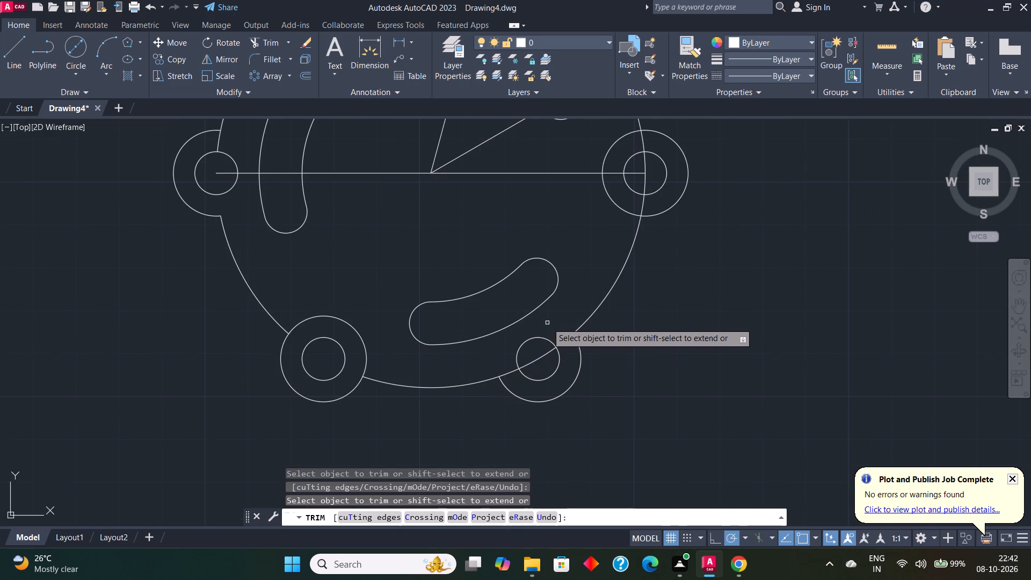
{"action": "left_click", "coordinate": [539, 359]}
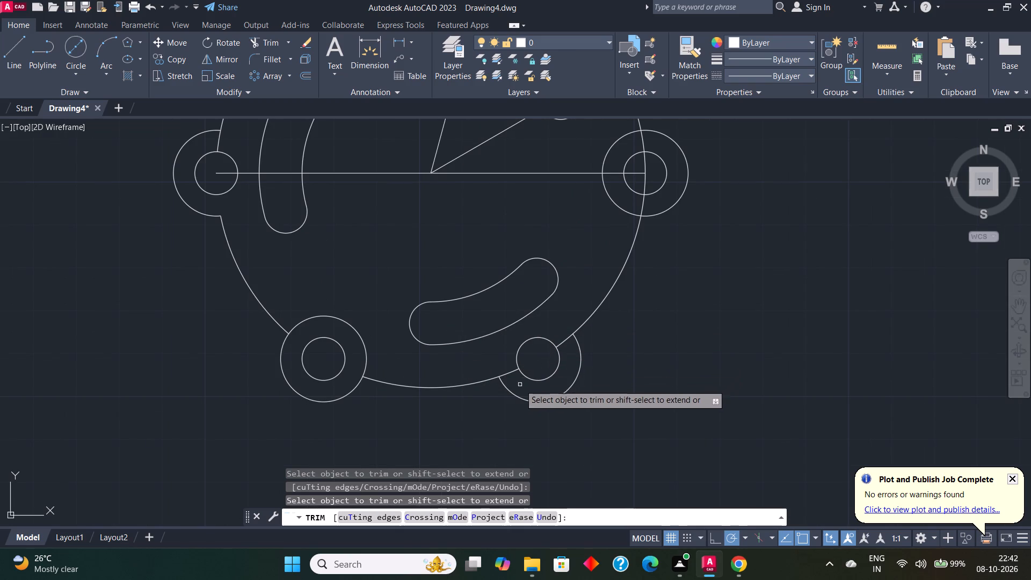
{"action": "left_click", "coordinate": [510, 373]}
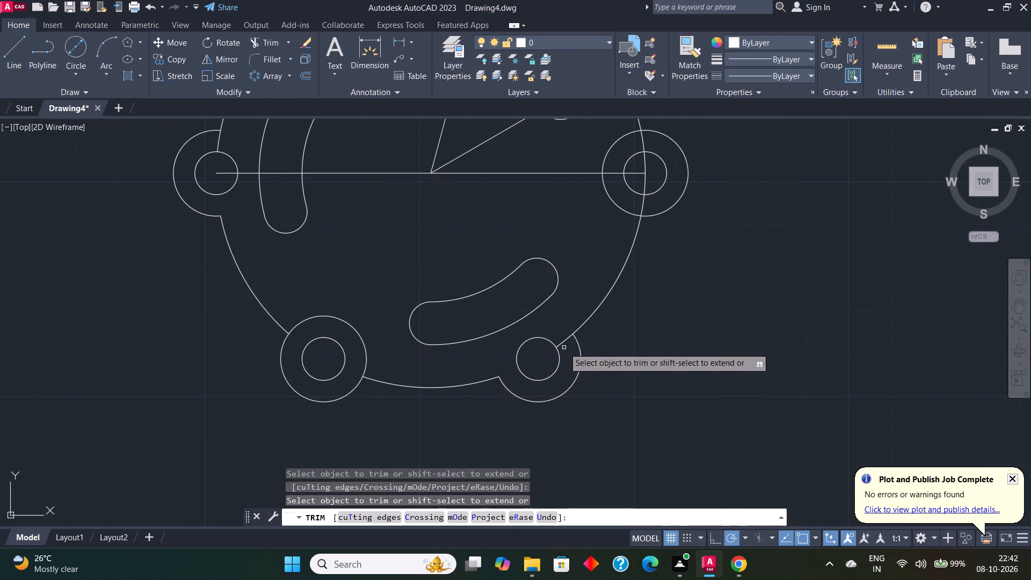
{"action": "left_click", "coordinate": [564, 343]}
Trim the right lobe circle's inward arcs and the large outer circle's arc running through that lobe and its hole.
{"action": "scroll", "coordinate": [564, 343], "scroll_direction": "down", "scroll_amount": 2}
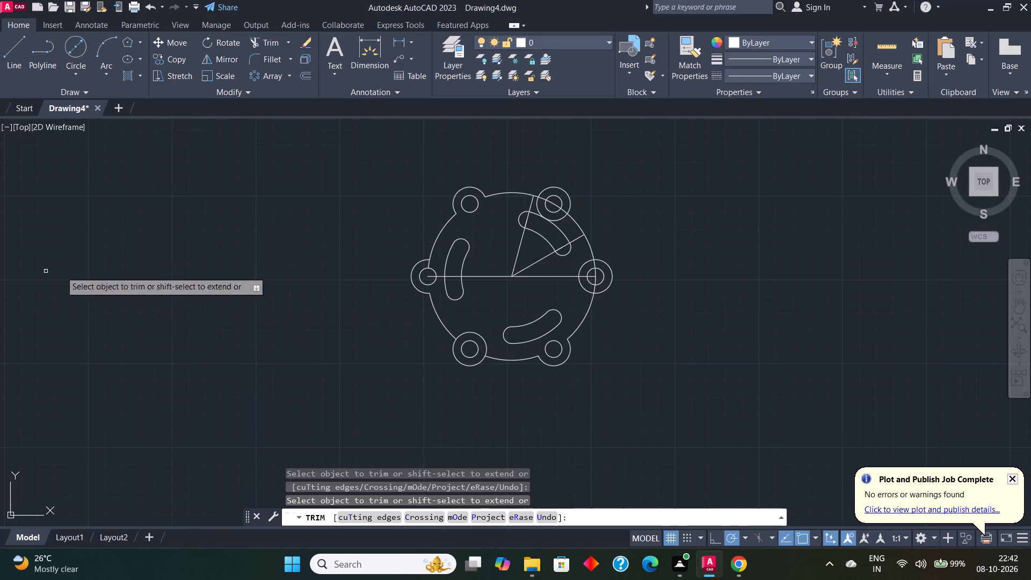
{"action": "left_click", "coordinate": [586, 264]}
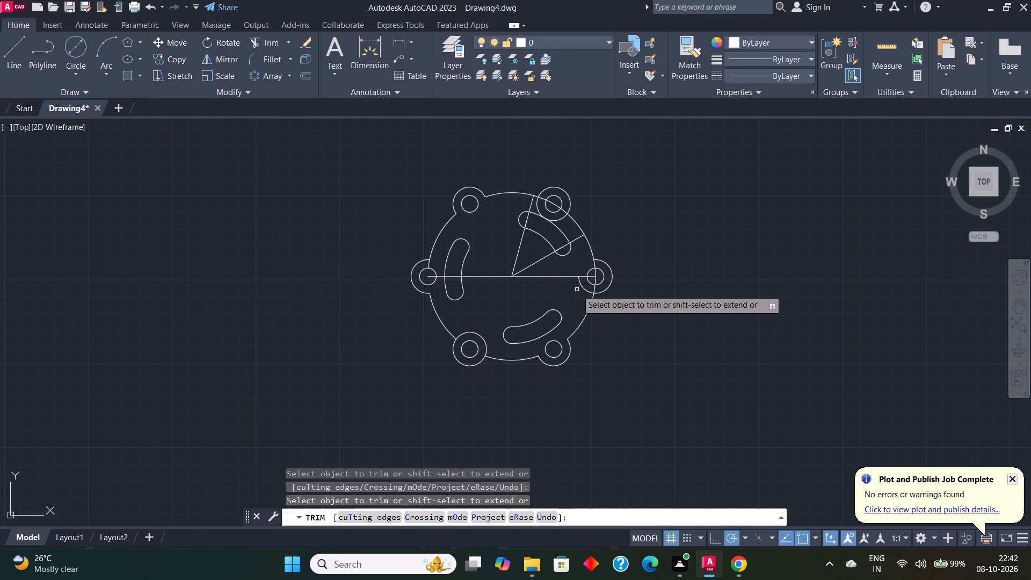
{"action": "left_click", "coordinate": [585, 289]}
{"action": "scroll", "coordinate": [585, 289], "scroll_direction": "down", "scroll_amount": 1}
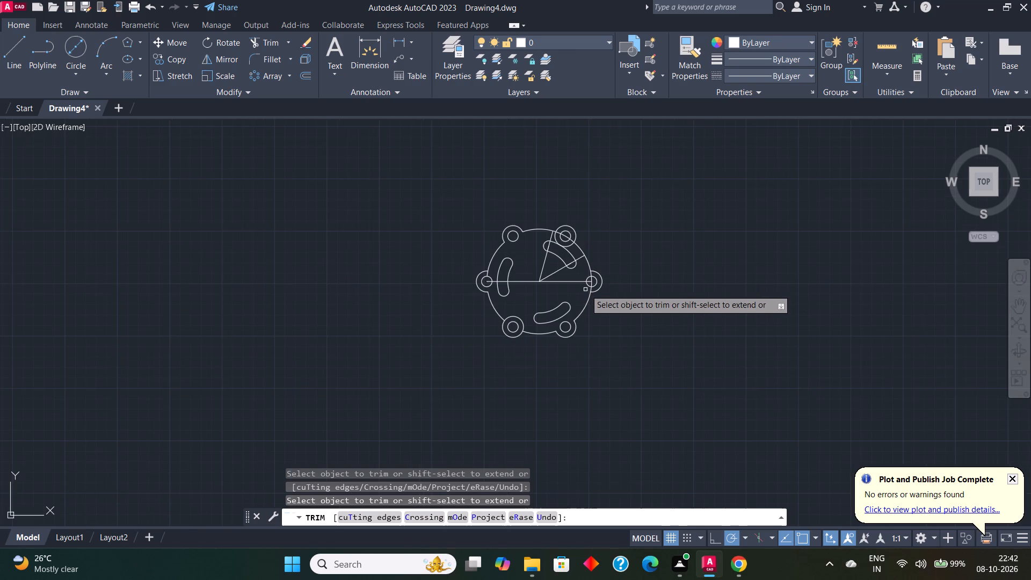
{"action": "scroll", "coordinate": [587, 288], "scroll_direction": "up", "scroll_amount": 4}
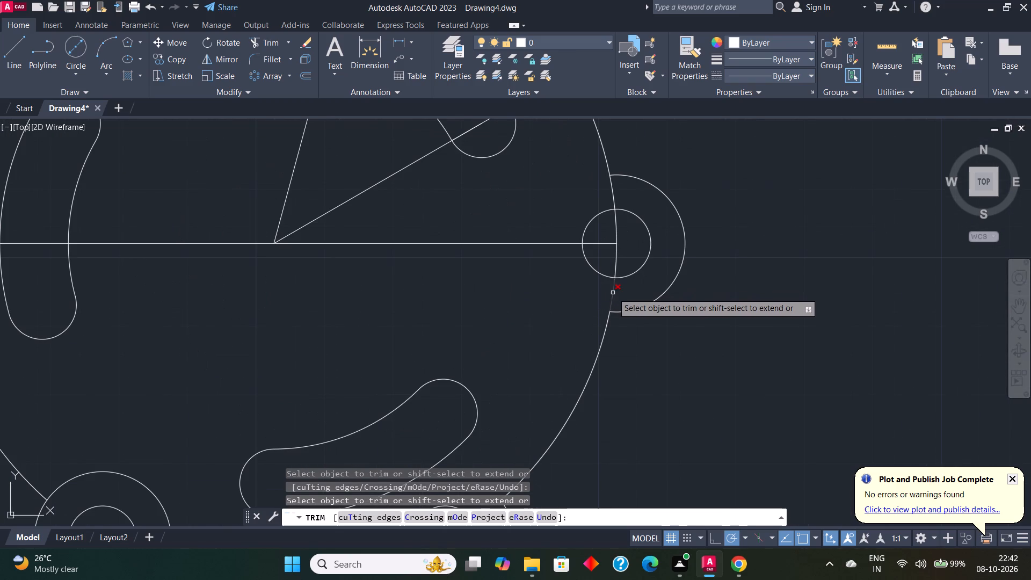
{"action": "left_click", "coordinate": [613, 293]}
{"action": "left_click", "coordinate": [616, 265]}
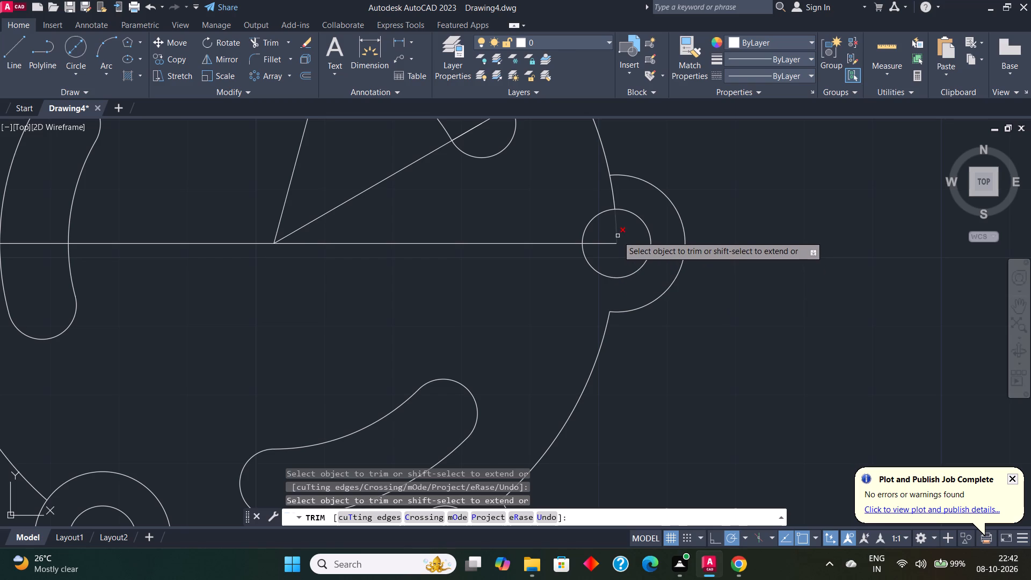
{"action": "left_click", "coordinate": [618, 236]}
{"action": "left_click", "coordinate": [615, 201]}
Trim the upper-right lobe circle's inward arcs and the large outer circle's arc running through that lobe and its hole.
{"action": "scroll", "coordinate": [615, 201], "scroll_direction": "down", "scroll_amount": 2}
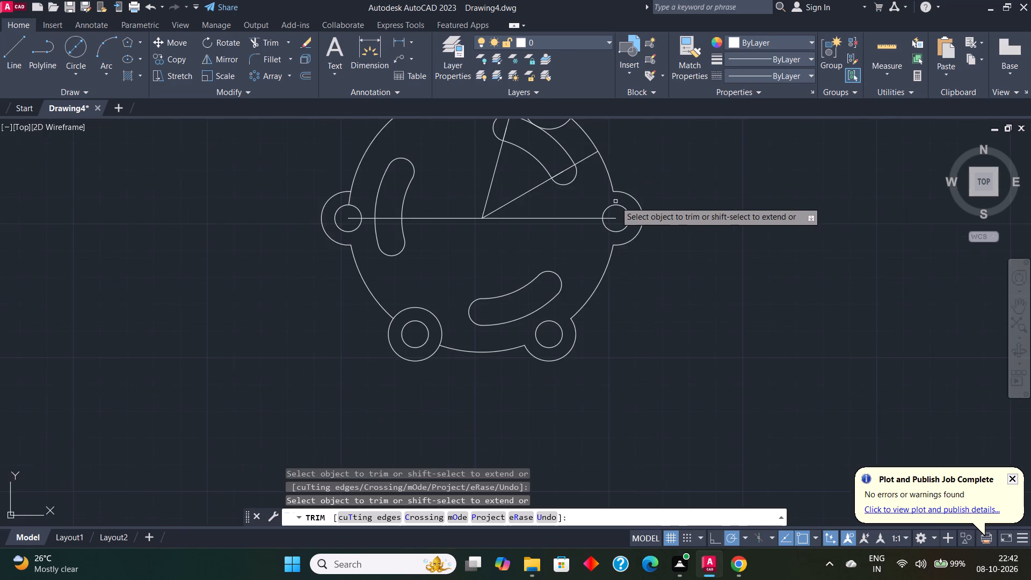
{"action": "scroll", "coordinate": [615, 201], "scroll_direction": "down", "scroll_amount": 3}
{"action": "scroll", "coordinate": [591, 158], "scroll_direction": "up", "scroll_amount": 2}
{"action": "scroll", "coordinate": [624, 190], "scroll_direction": "up", "scroll_amount": 2}
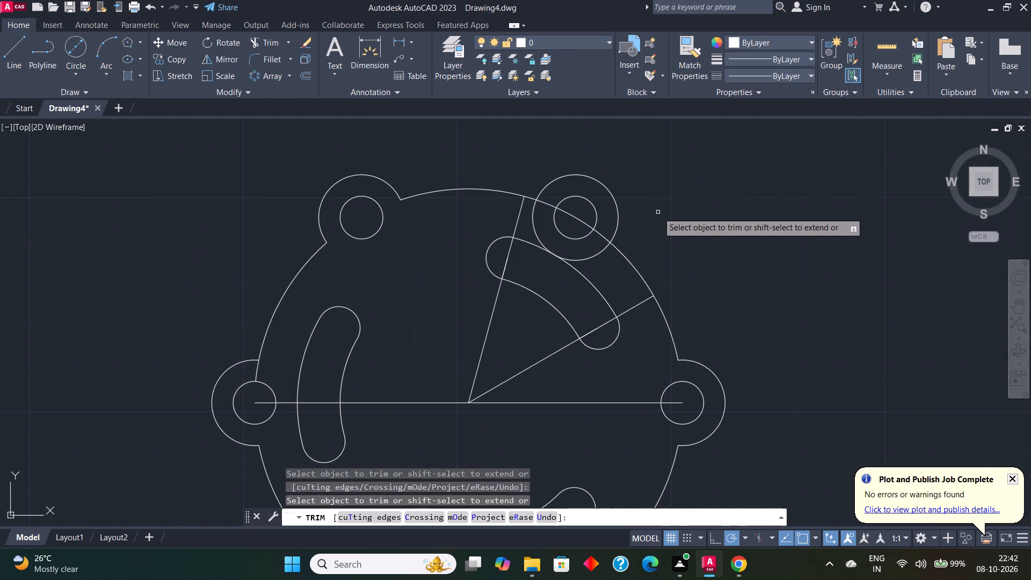
{"action": "scroll", "coordinate": [614, 261], "scroll_direction": "up", "scroll_amount": 1}
{"action": "left_click", "coordinate": [592, 247]}
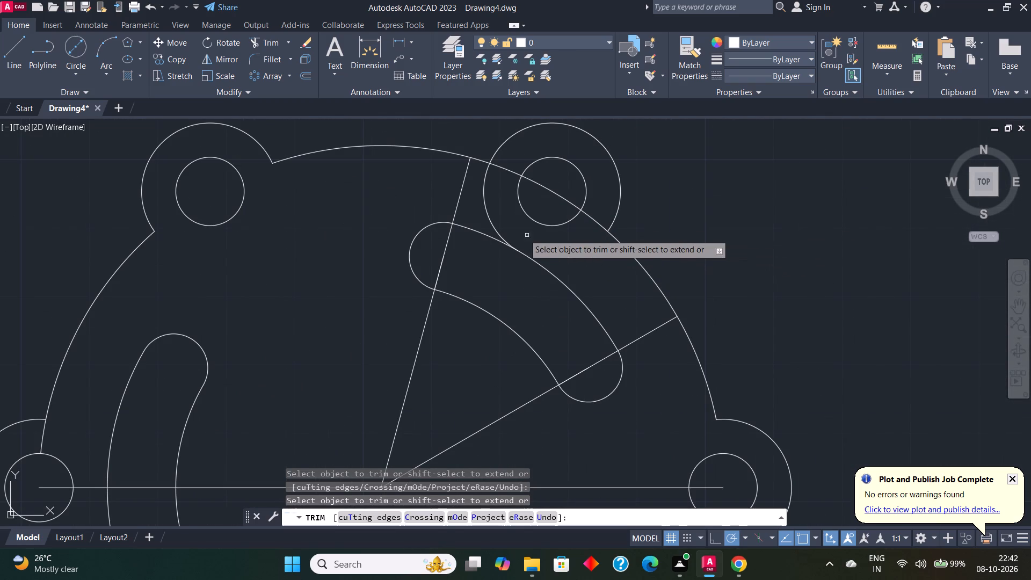
{"action": "left_click", "coordinate": [487, 209]}
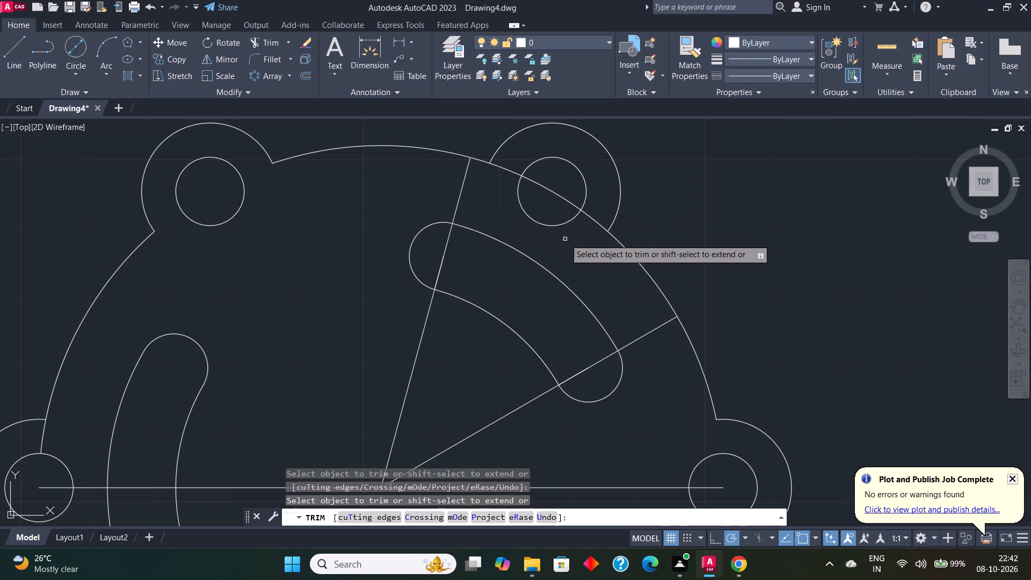
{"action": "left_click", "coordinate": [590, 218]}
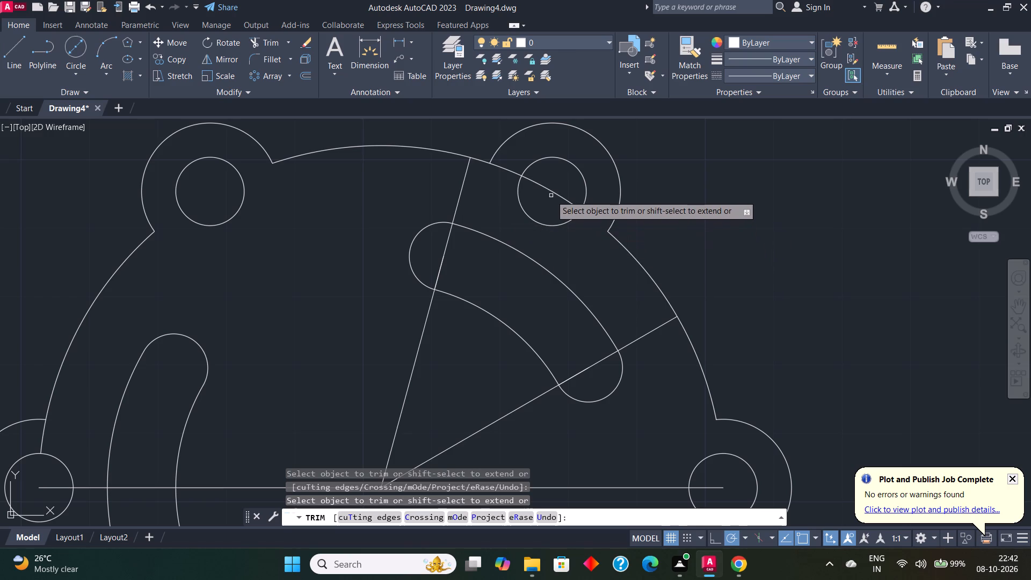
{"action": "left_click", "coordinate": [552, 192]}
{"action": "left_click", "coordinate": [511, 171]}
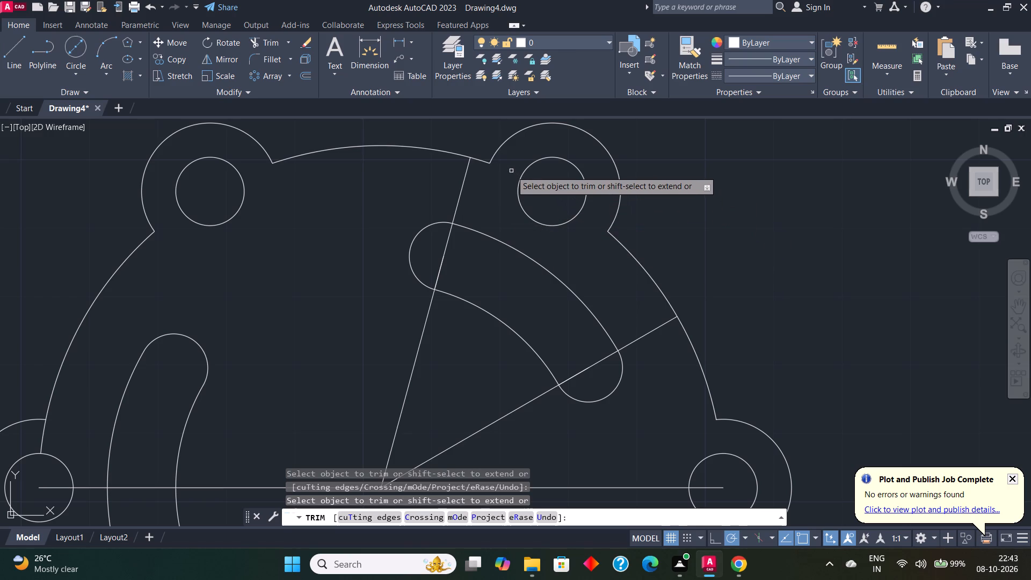
Trim the leftover outer-circle arc inside the left lobe and the lower-left lobe circle's inward arc, then end Trim.
{"action": "scroll", "coordinate": [511, 171], "scroll_direction": "down", "scroll_amount": 2}
{"action": "scroll", "coordinate": [617, 205], "scroll_direction": "down", "scroll_amount": 1}
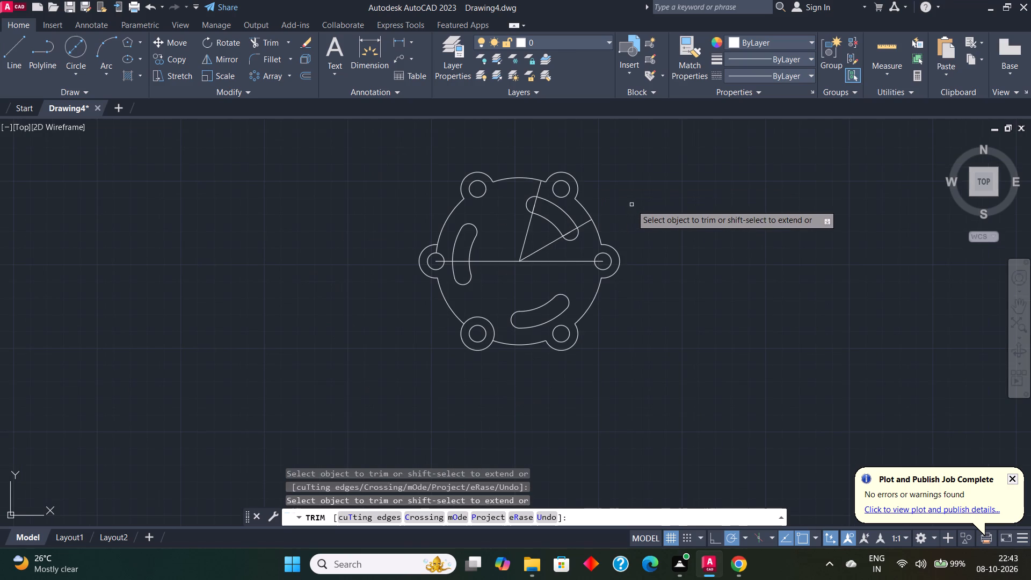
{"action": "scroll", "coordinate": [631, 205], "scroll_direction": "up", "scroll_amount": 1}
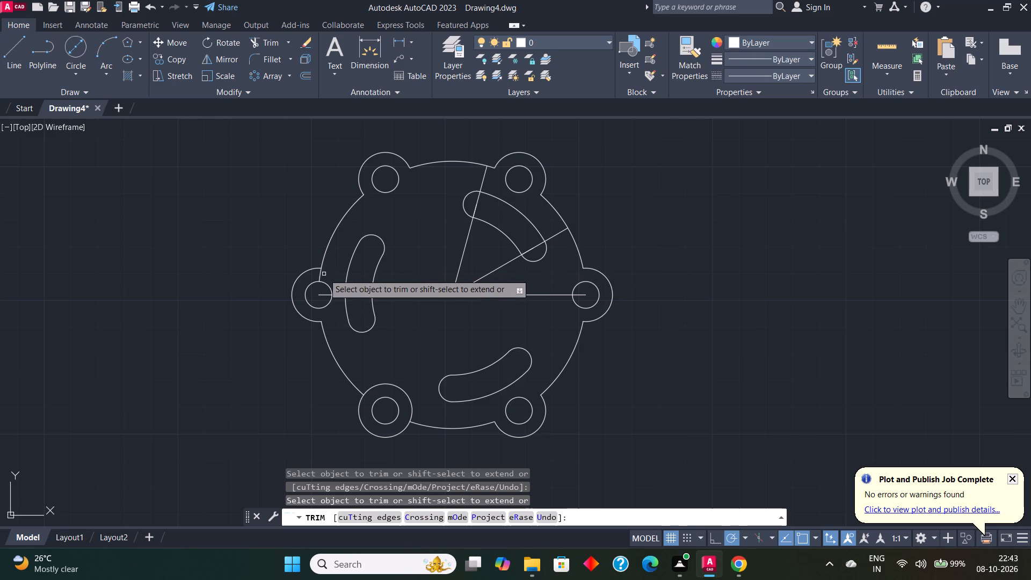
{"action": "left_click", "coordinate": [320, 274]}
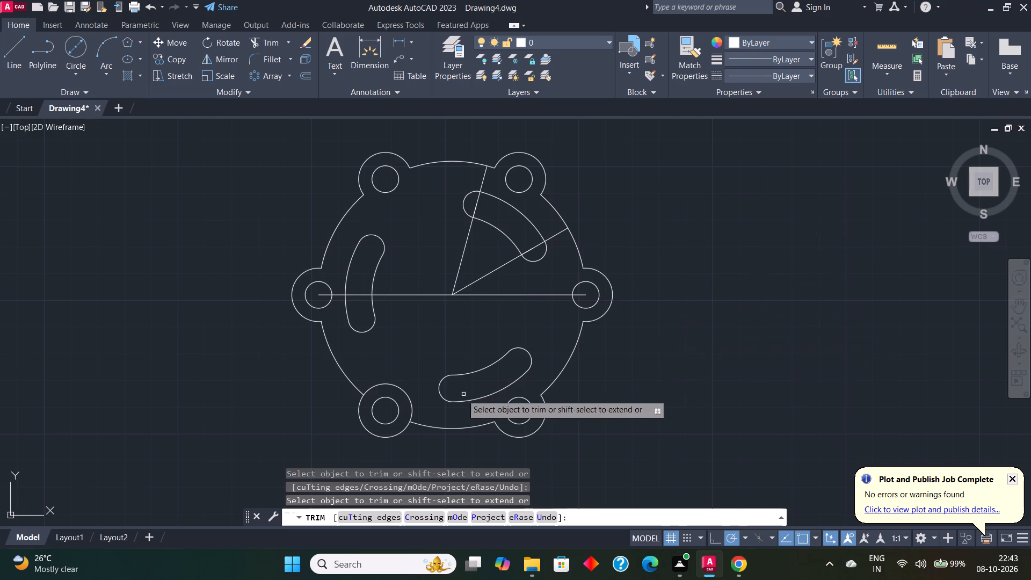
{"action": "left_click", "coordinate": [396, 387]}
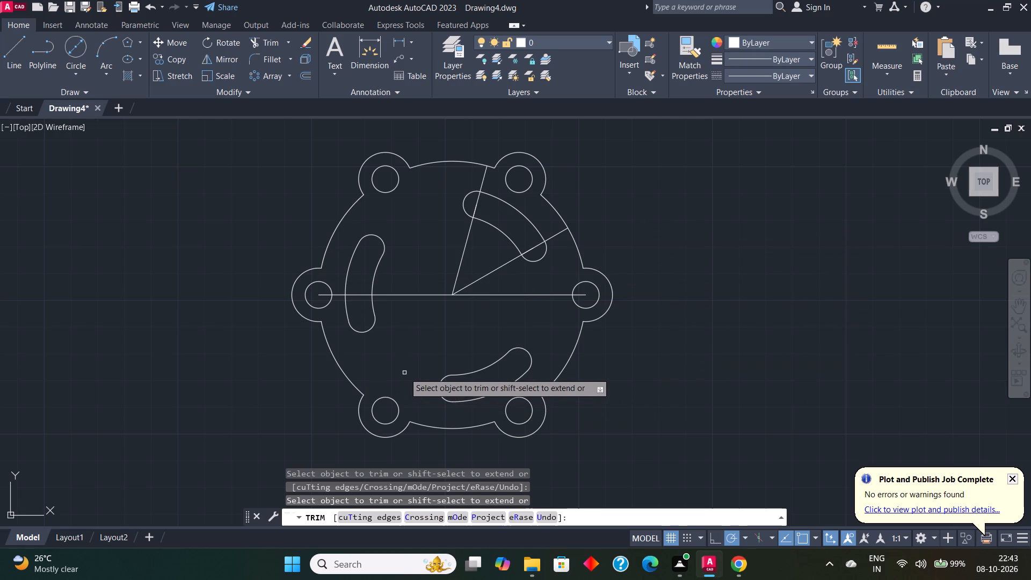
{"action": "key", "text": "Escape"}
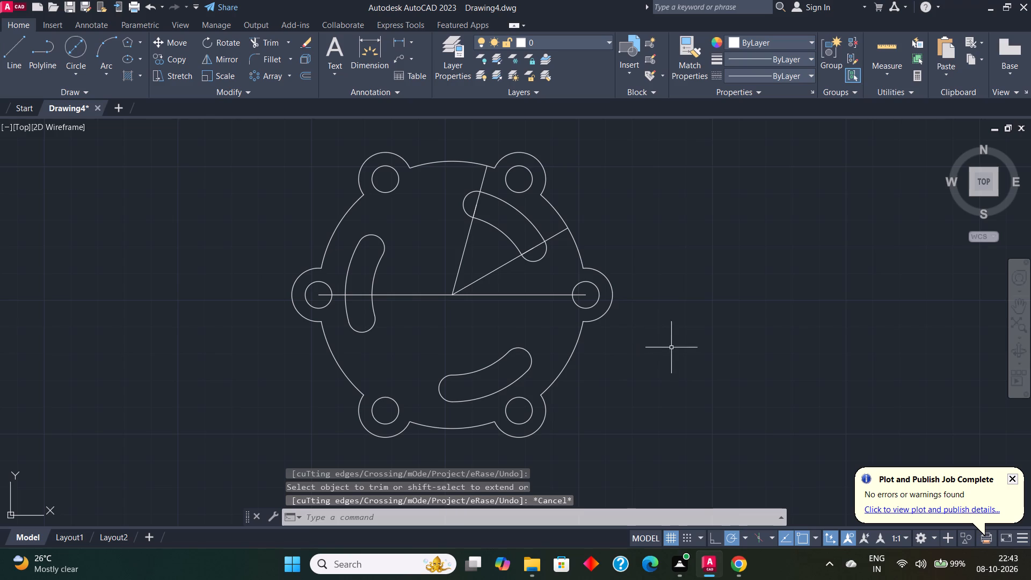
Move the two slanted construction lines and both halves of the horizontal centre line to Layer1.
{"action": "left_click", "coordinate": [561, 233]}
{"action": "left_click", "coordinate": [487, 175]}
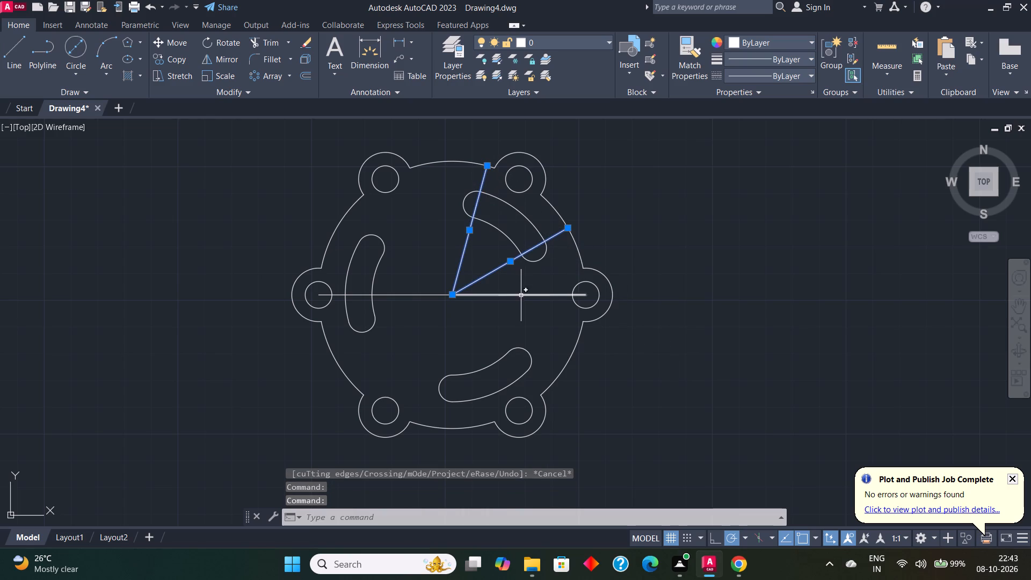
{"action": "left_click", "coordinate": [521, 296]}
{"action": "left_click", "coordinate": [419, 295]}
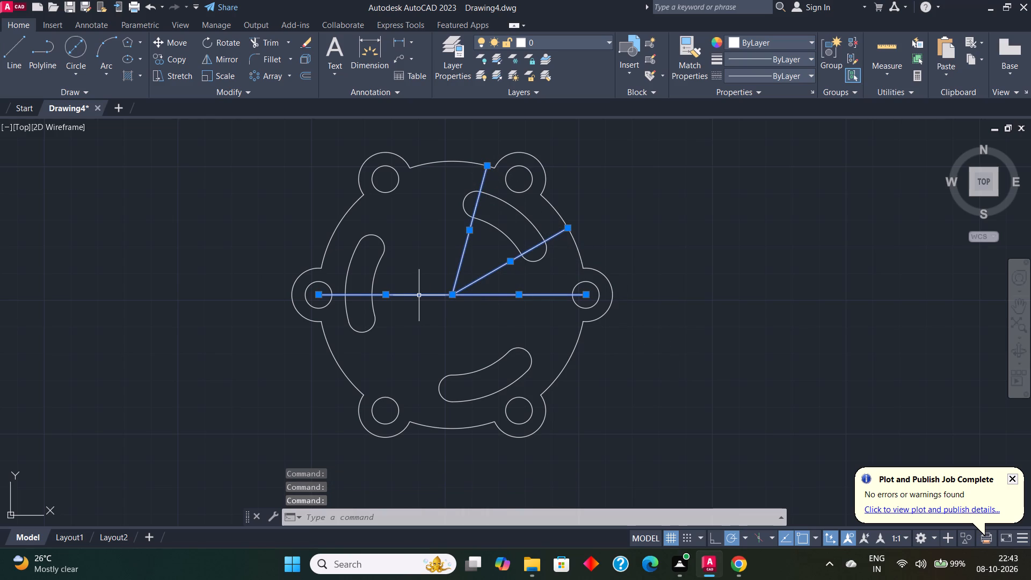
{"action": "left_click", "coordinate": [548, 39]}
{"action": "left_click", "coordinate": [542, 70]}
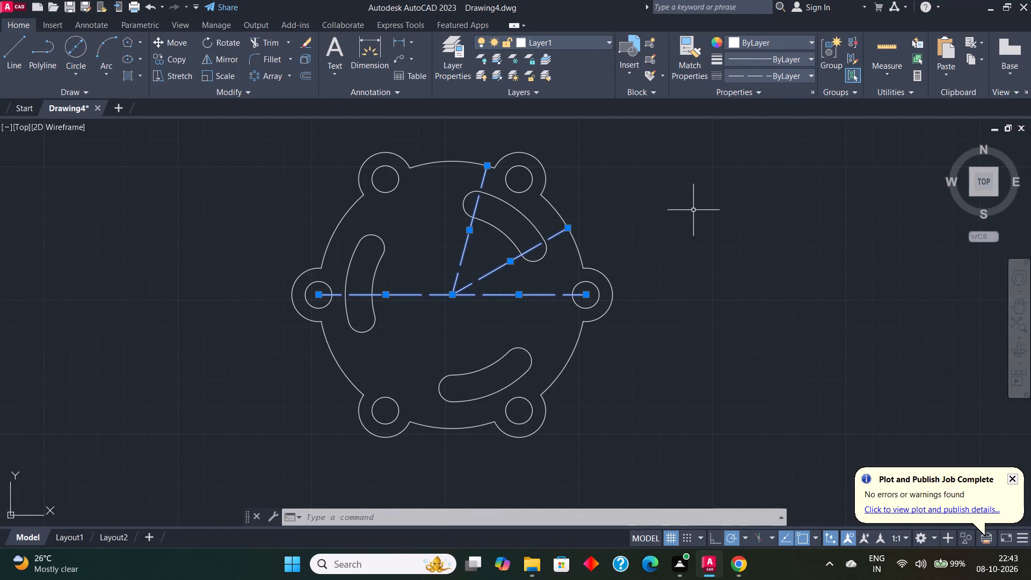
{"action": "key", "text": "Escape"}
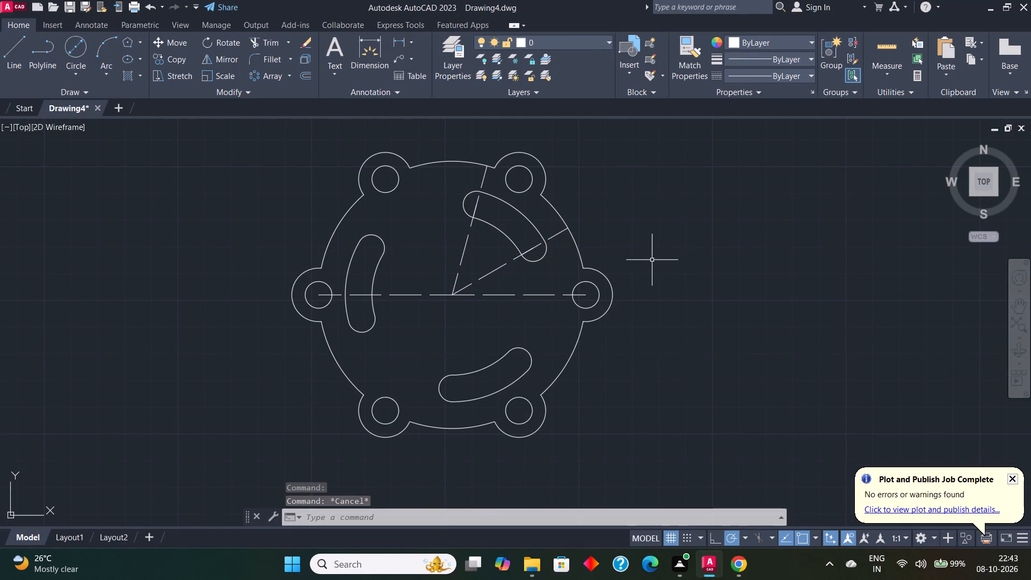
Add an angular dimension between the two slanted construction lines, placed outside the upper-right lobe.
{"action": "left_click", "coordinate": [413, 41]}
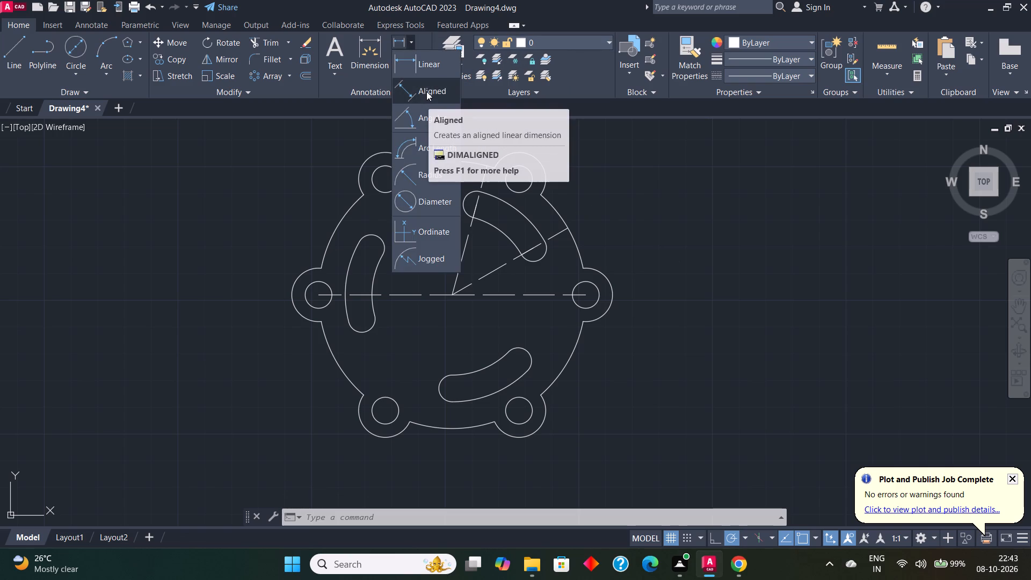
{"action": "left_click", "coordinate": [423, 115]}
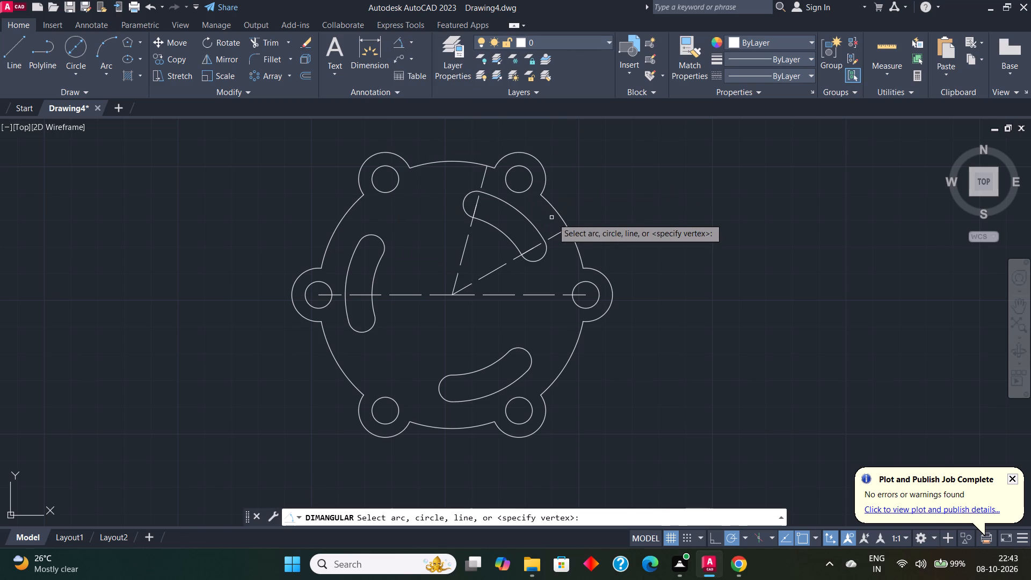
{"action": "left_click", "coordinate": [568, 228]}
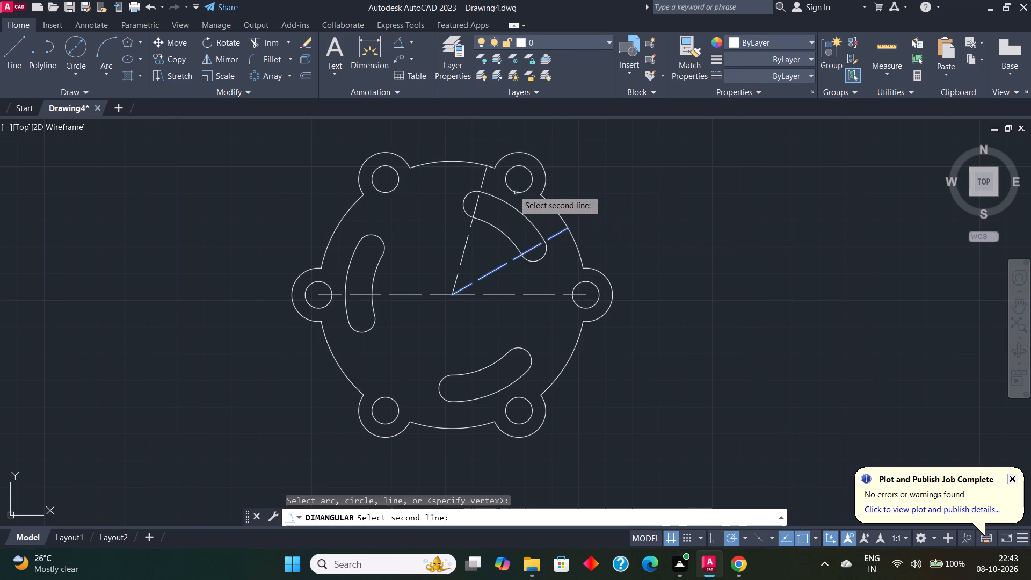
{"action": "left_click", "coordinate": [485, 172]}
{"action": "left_click", "coordinate": [560, 153]}
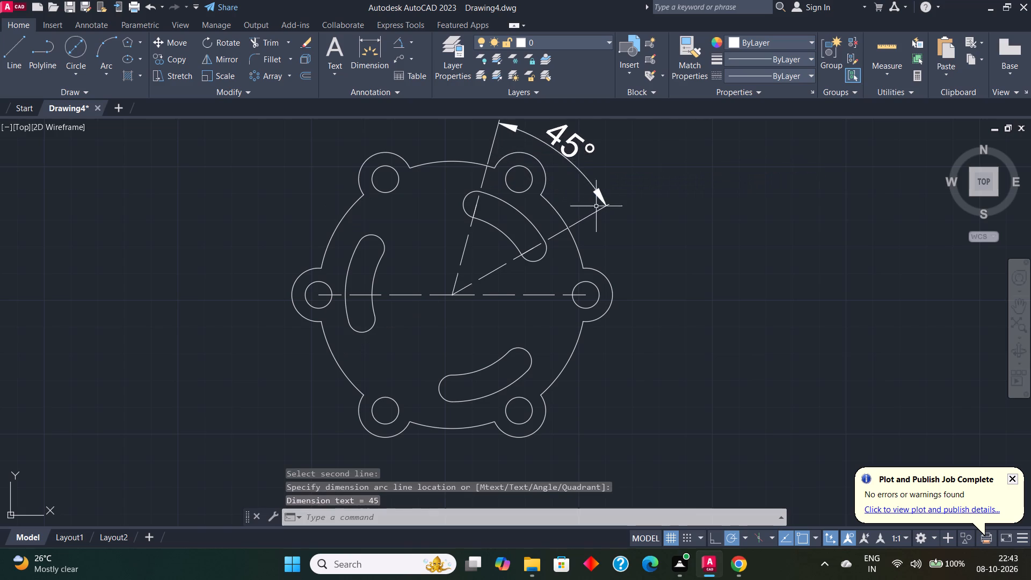
Add an angular dimension between the lower slanted line and the horizontal centre line, placed outside the outline.
{"action": "key", "text": "Return"}
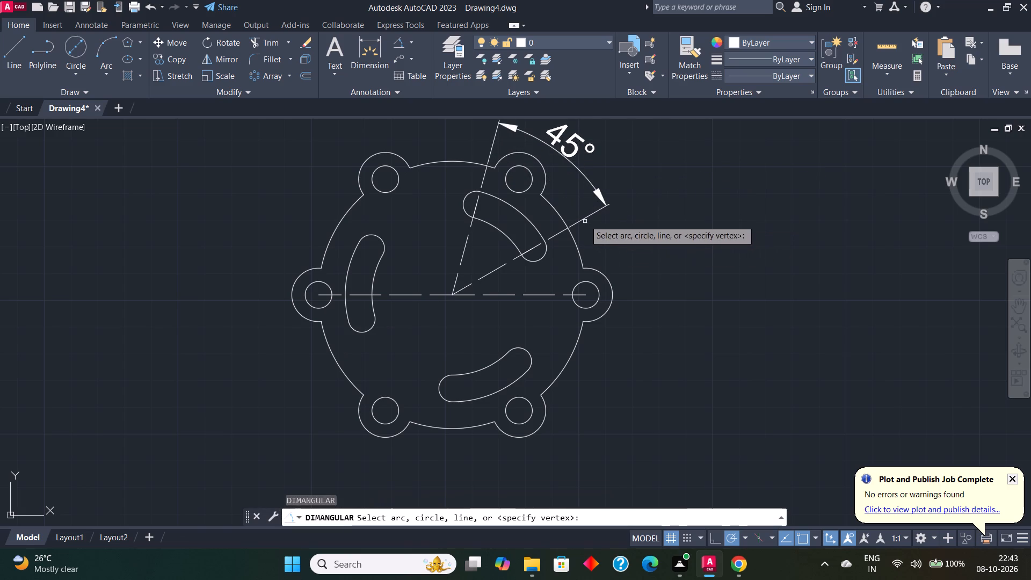
{"action": "left_click", "coordinate": [558, 233]}
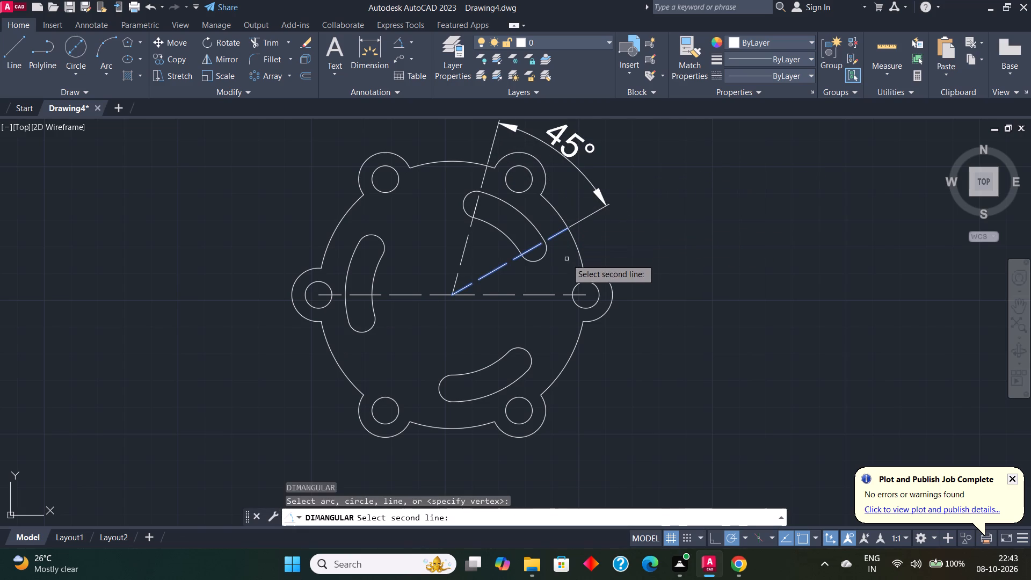
{"action": "left_click_drag", "start_coordinate": [567, 294], "coordinate": [575, 294]}
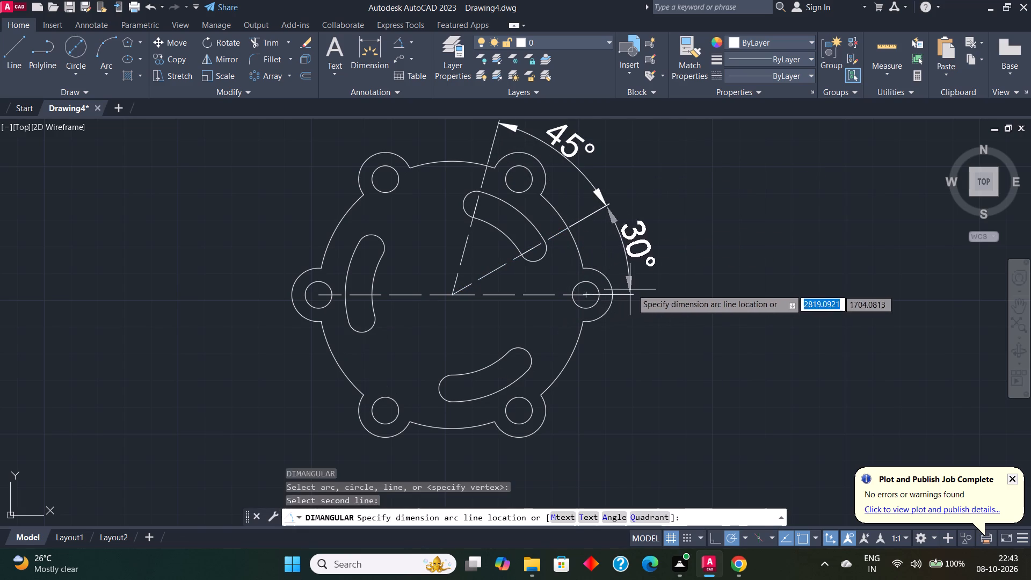
{"action": "left_click", "coordinate": [646, 286]}
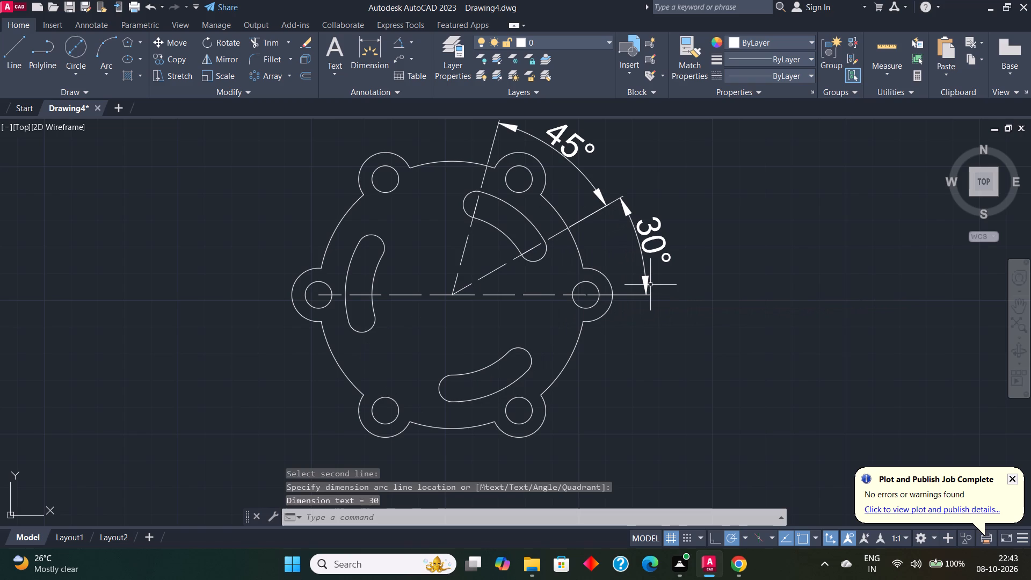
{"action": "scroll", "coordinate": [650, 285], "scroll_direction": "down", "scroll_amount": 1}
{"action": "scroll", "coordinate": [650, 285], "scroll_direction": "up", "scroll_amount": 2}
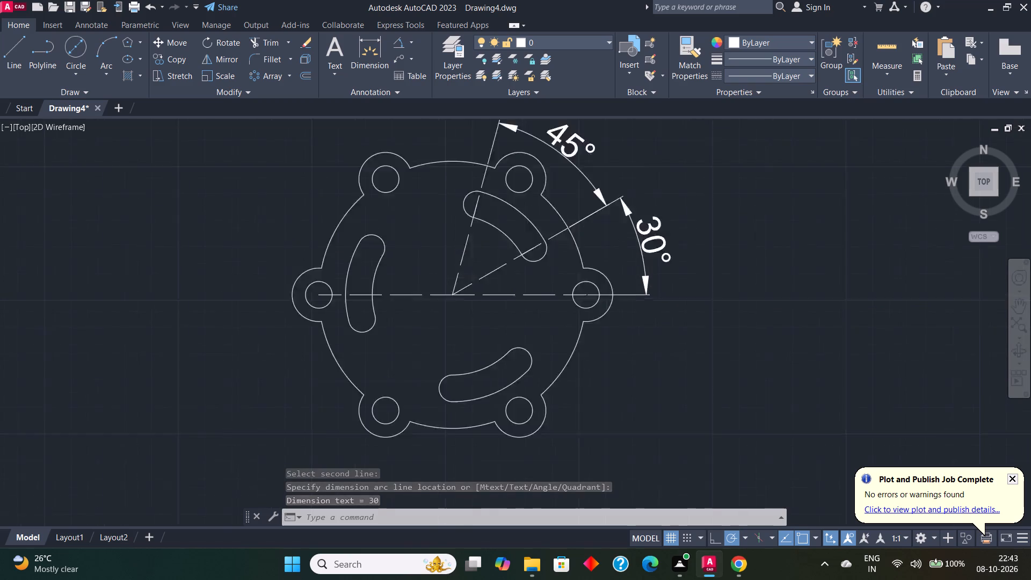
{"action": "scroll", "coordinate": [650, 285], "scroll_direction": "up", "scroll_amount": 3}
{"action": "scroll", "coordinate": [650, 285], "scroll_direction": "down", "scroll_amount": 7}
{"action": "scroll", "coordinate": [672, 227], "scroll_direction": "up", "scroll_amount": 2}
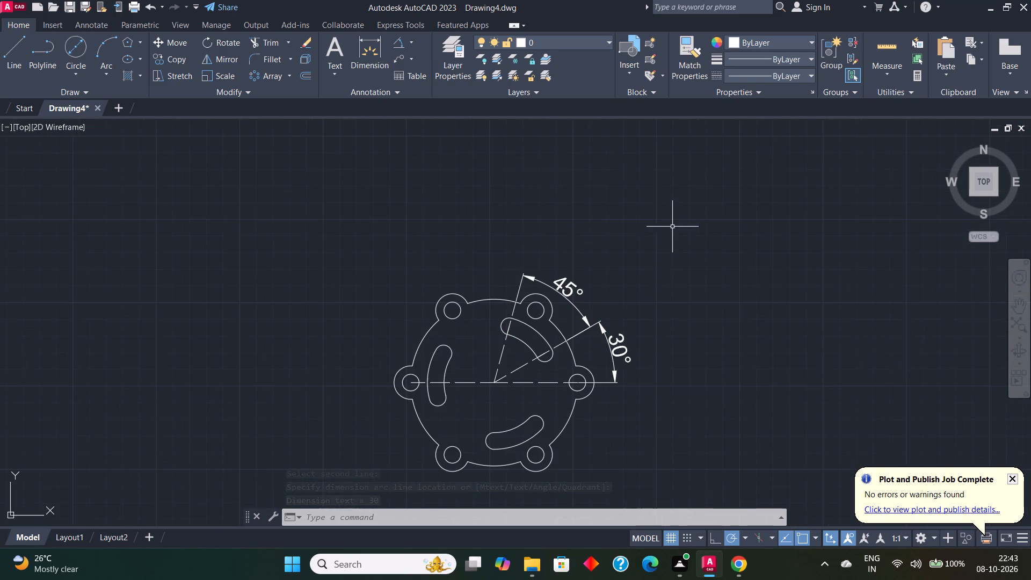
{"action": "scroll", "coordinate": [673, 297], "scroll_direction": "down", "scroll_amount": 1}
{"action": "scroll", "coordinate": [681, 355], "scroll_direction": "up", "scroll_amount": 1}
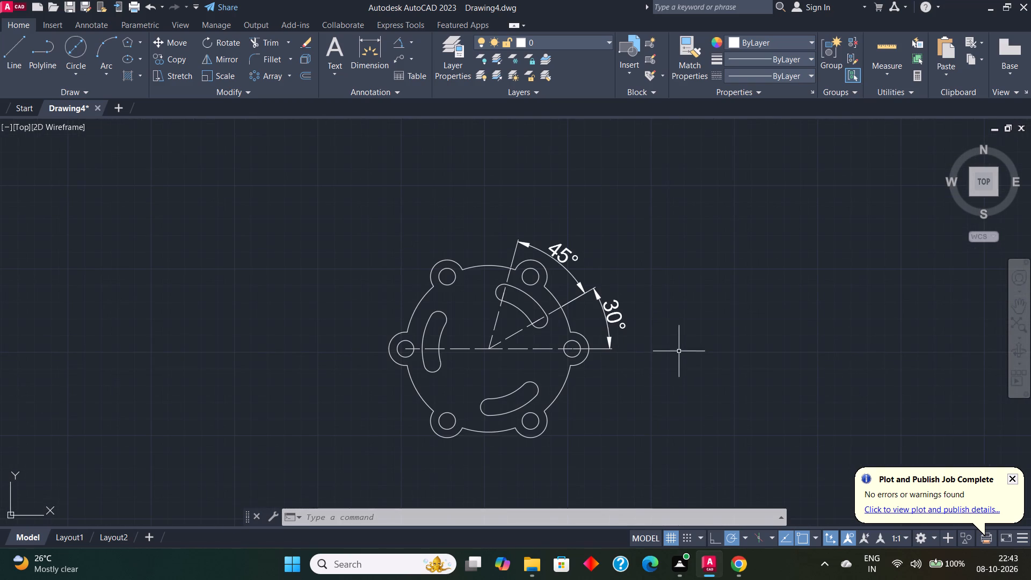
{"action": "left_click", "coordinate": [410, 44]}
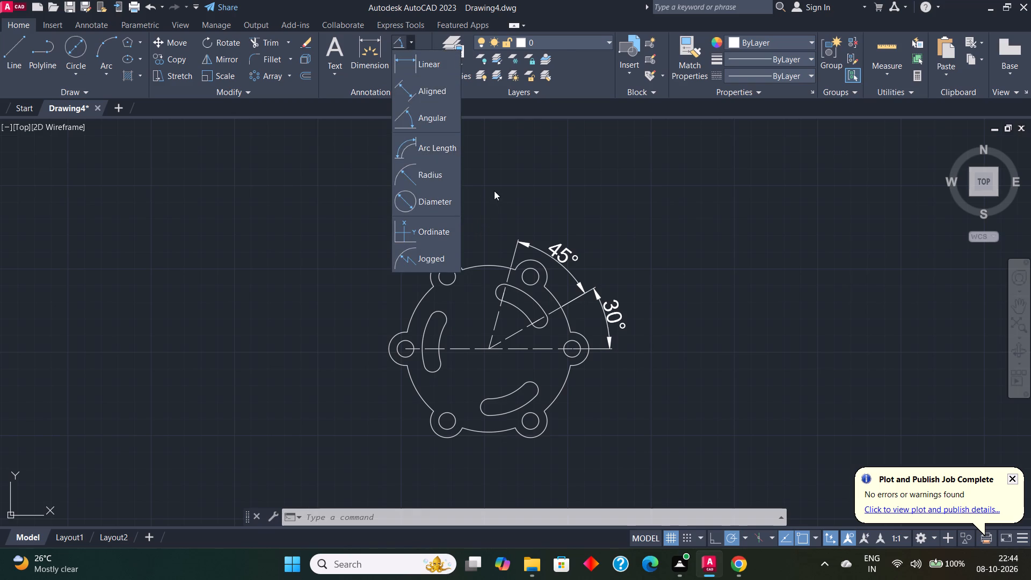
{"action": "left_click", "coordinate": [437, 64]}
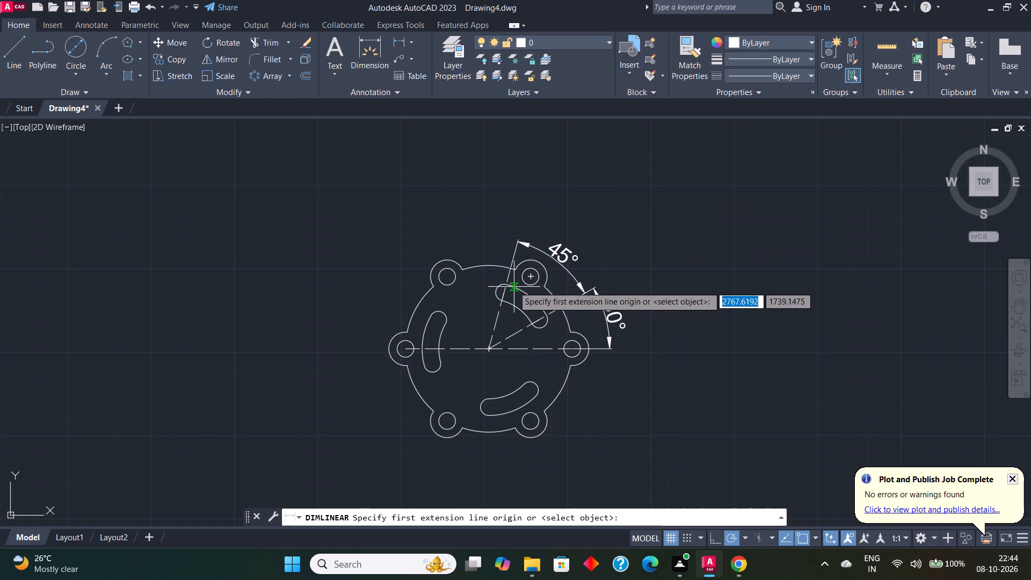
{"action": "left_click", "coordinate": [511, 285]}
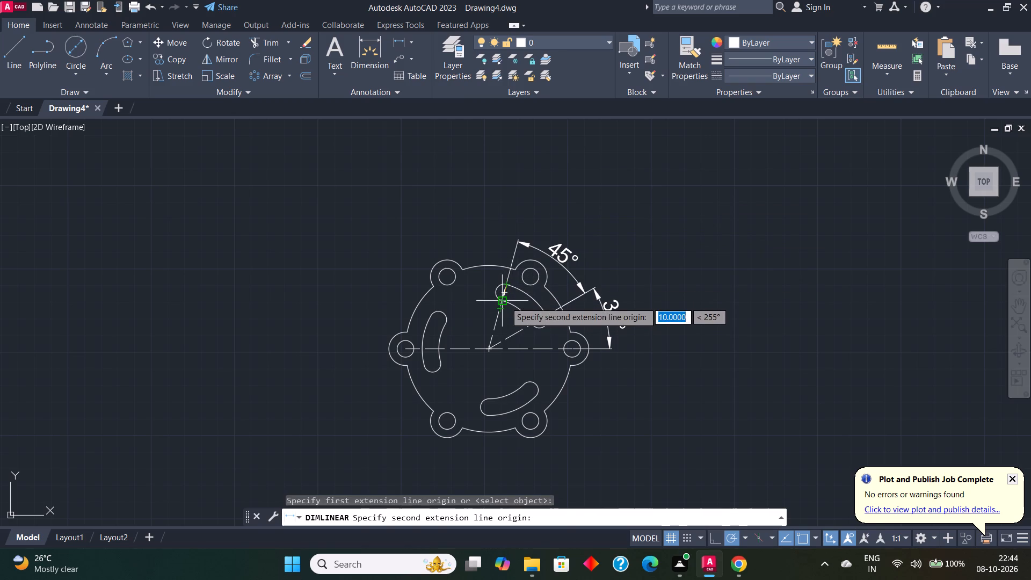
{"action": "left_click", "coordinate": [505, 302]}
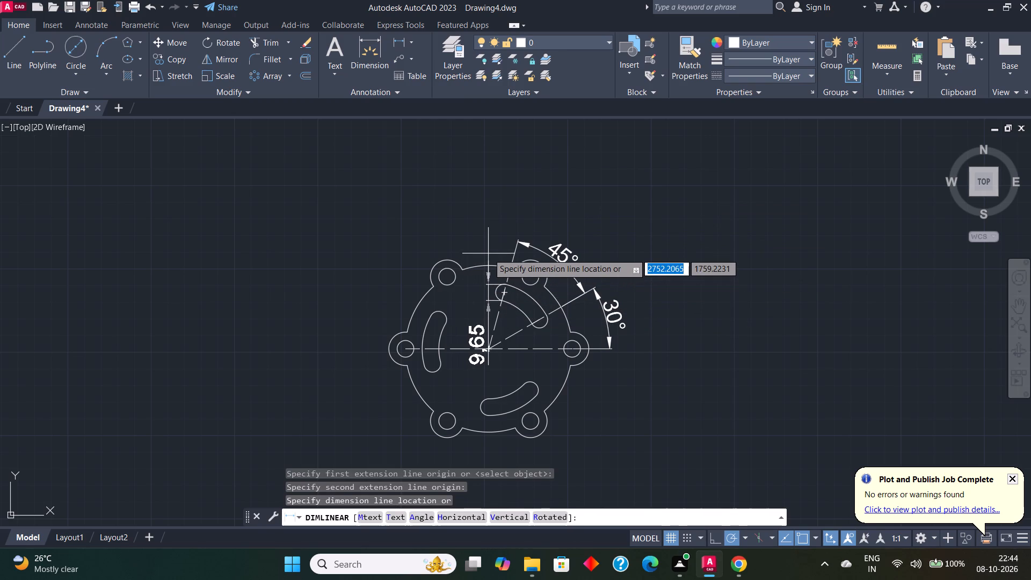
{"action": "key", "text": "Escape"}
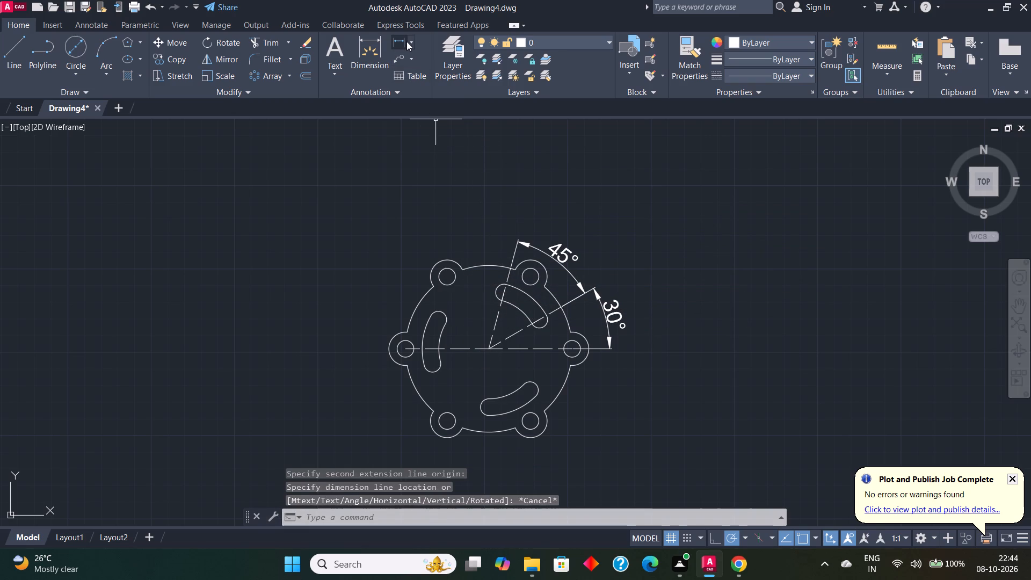
Add an aligned dimension across the width of the upper-right slot at its upper end, placed on the slot's left side.
{"action": "left_click", "coordinate": [414, 44]}
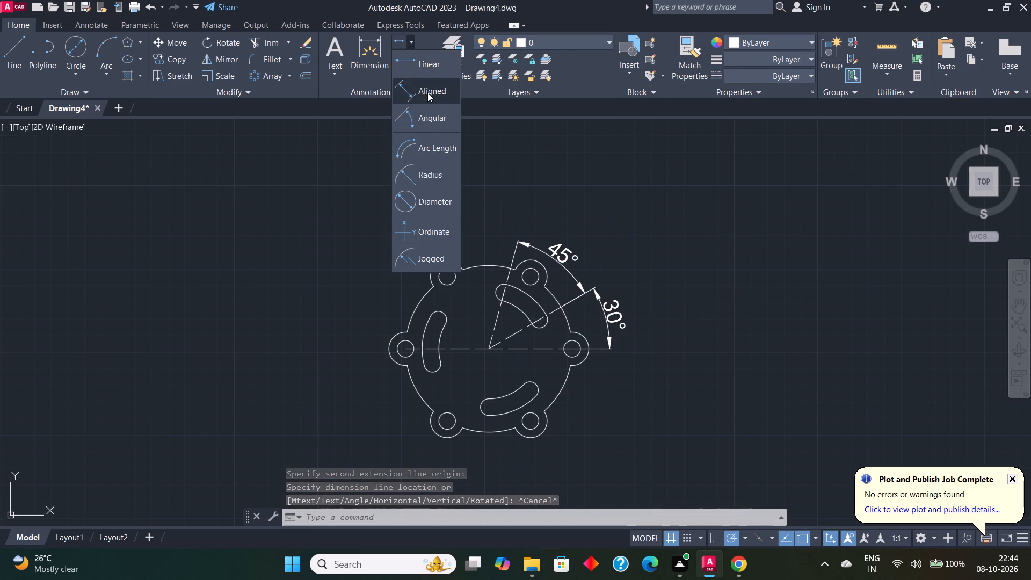
{"action": "left_click", "coordinate": [427, 92]}
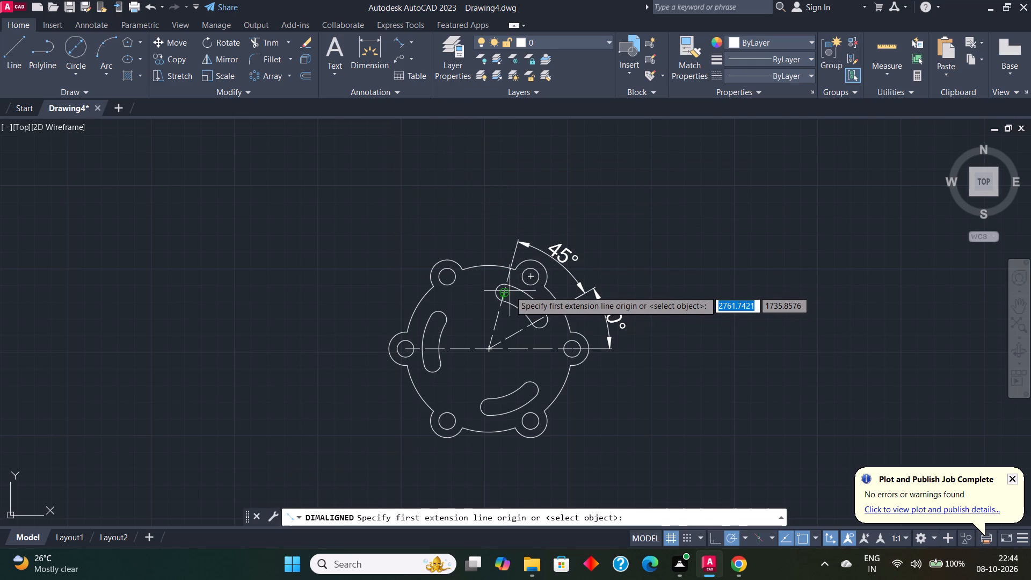
{"action": "scroll", "coordinate": [506, 290], "scroll_direction": "up", "scroll_amount": 2}
{"action": "left_click", "coordinate": [503, 275]}
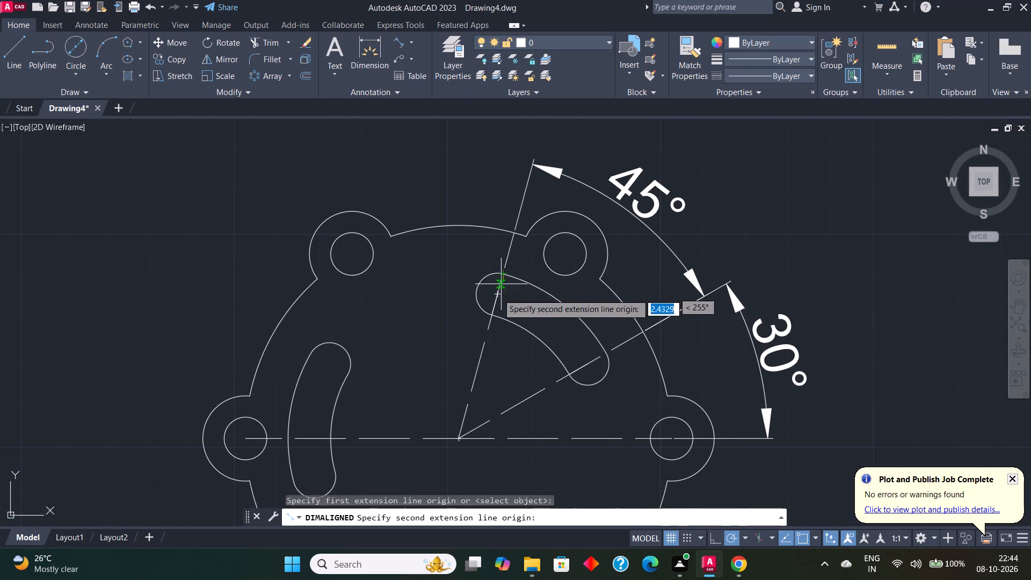
{"action": "left_click", "coordinate": [490, 316]}
{"action": "left_click", "coordinate": [446, 258]}
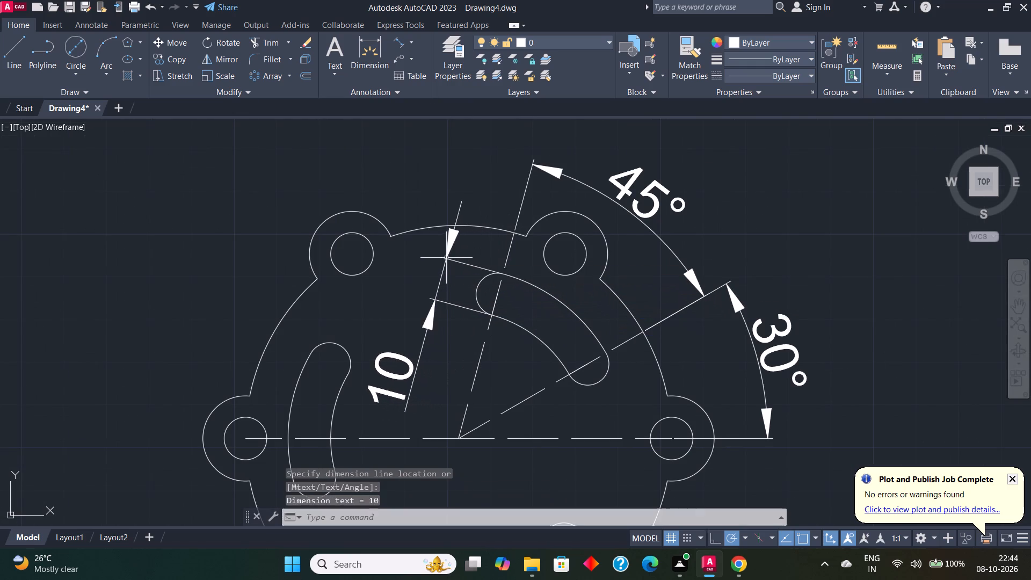
Add a radius dimension to the upper-left lobe's outer arc, placed outside the outline up and to the left.
{"action": "scroll", "coordinate": [464, 257], "scroll_direction": "down", "scroll_amount": 3}
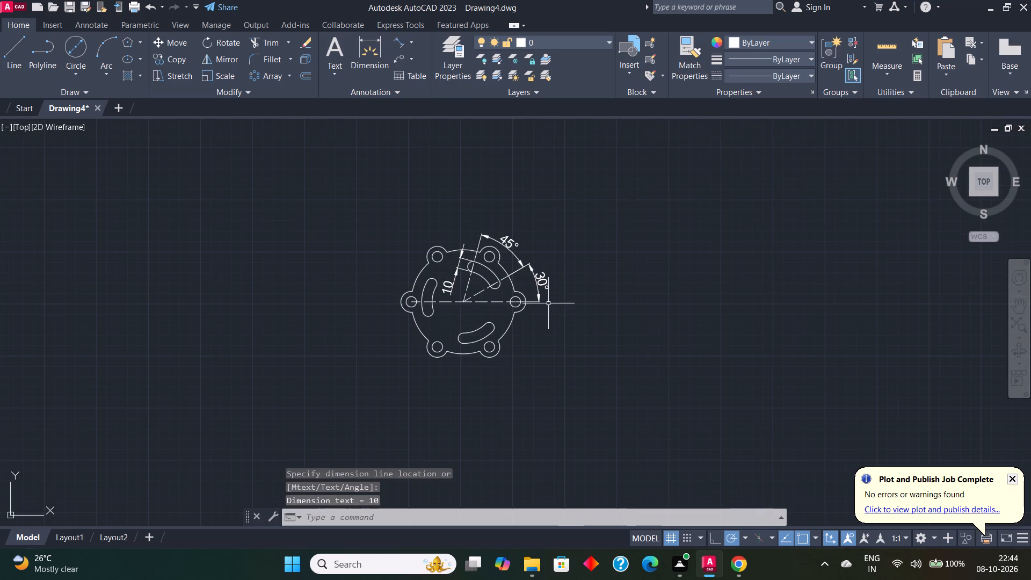
{"action": "scroll", "coordinate": [547, 305], "scroll_direction": "up", "scroll_amount": 1}
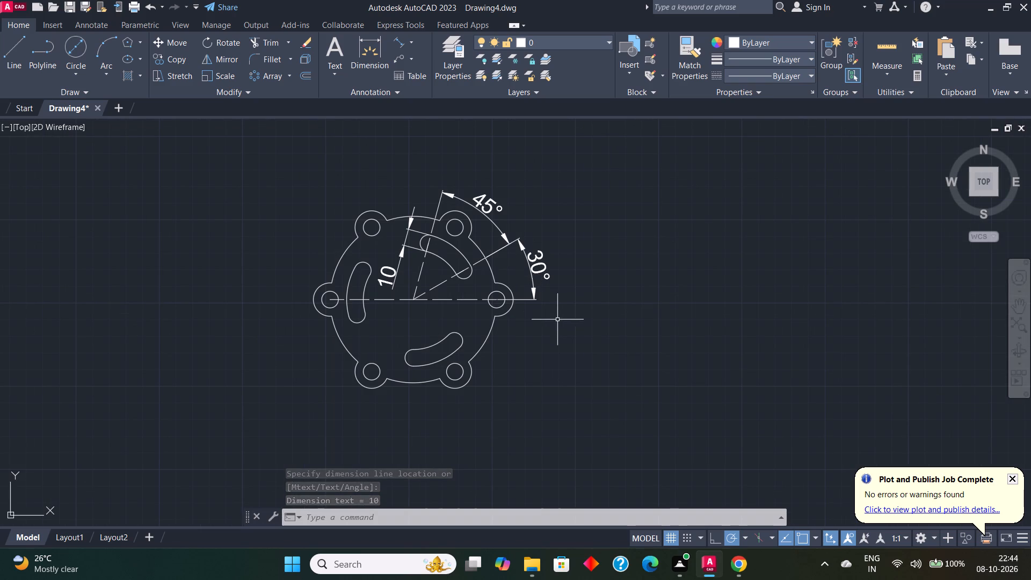
{"action": "key", "text": "Return"}
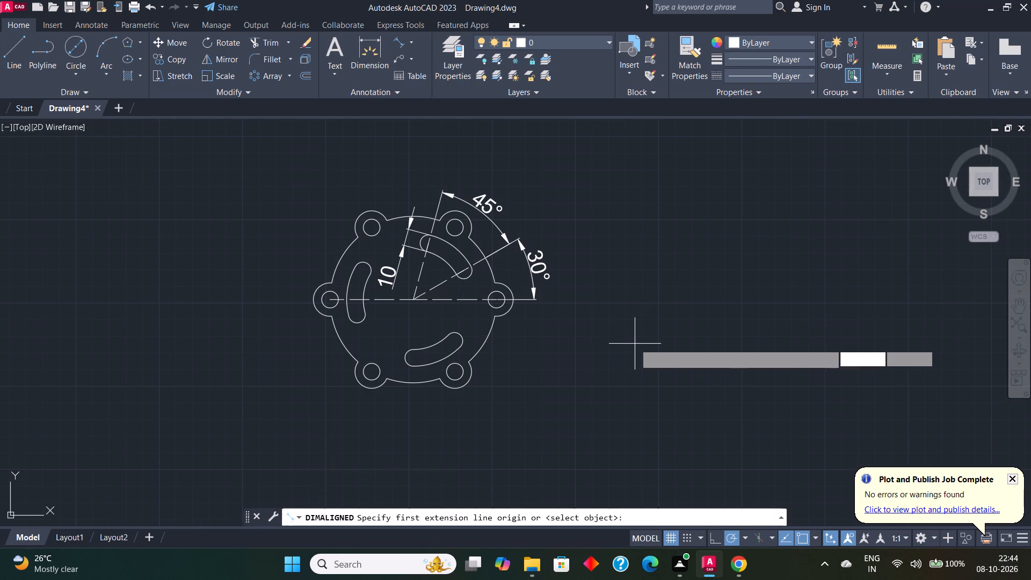
{"action": "left_click", "coordinate": [415, 42]}
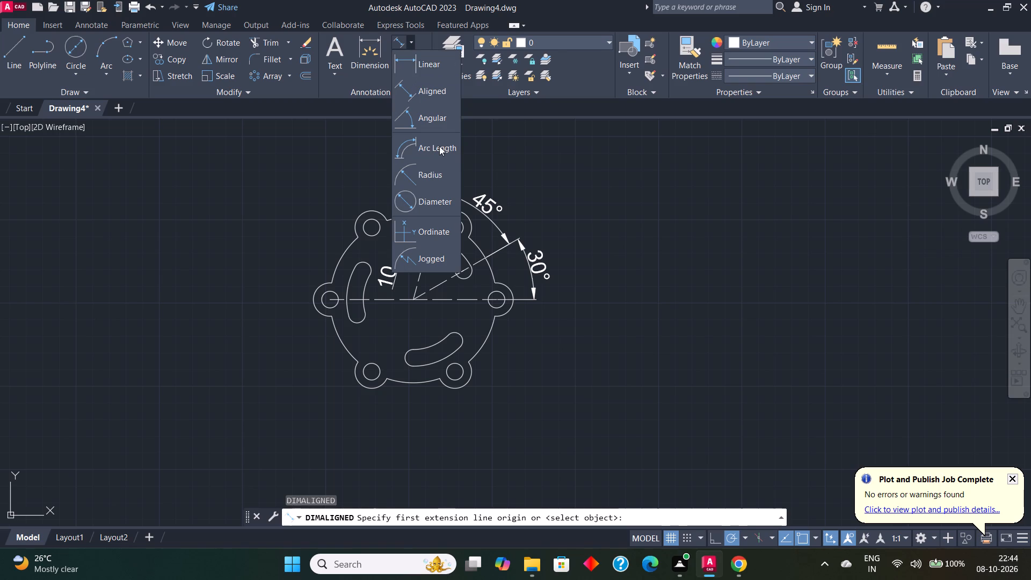
{"action": "left_click", "coordinate": [438, 173]}
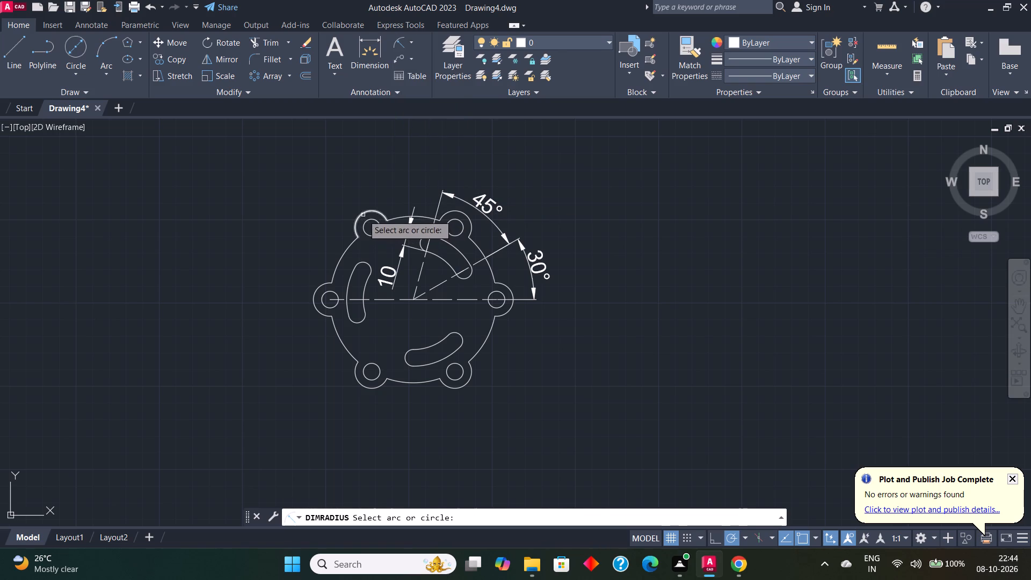
{"action": "left_click", "coordinate": [362, 213]}
{"action": "left_click", "coordinate": [295, 182]}
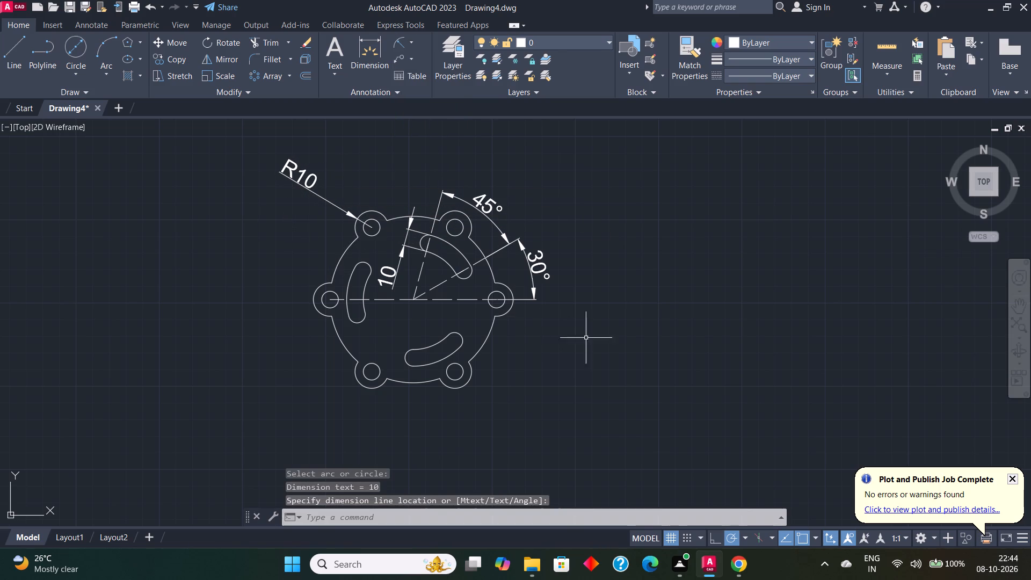
Add a radius dimension to the right lobe's outer arc, placed outside the outline below the horizontal centre line.
{"action": "key", "text": "Return"}
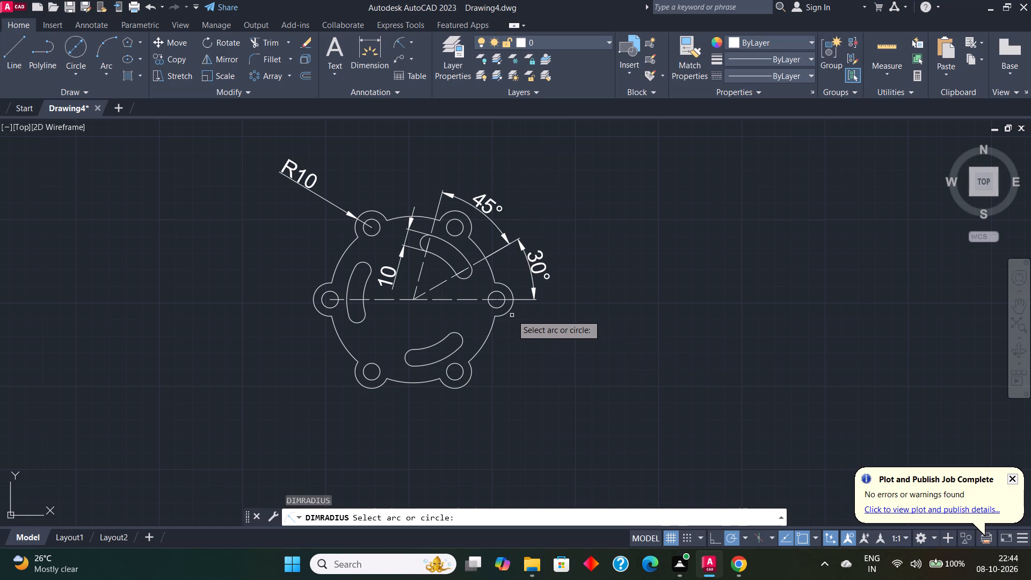
{"action": "left_click", "coordinate": [511, 311]}
{"action": "left_click", "coordinate": [583, 338]}
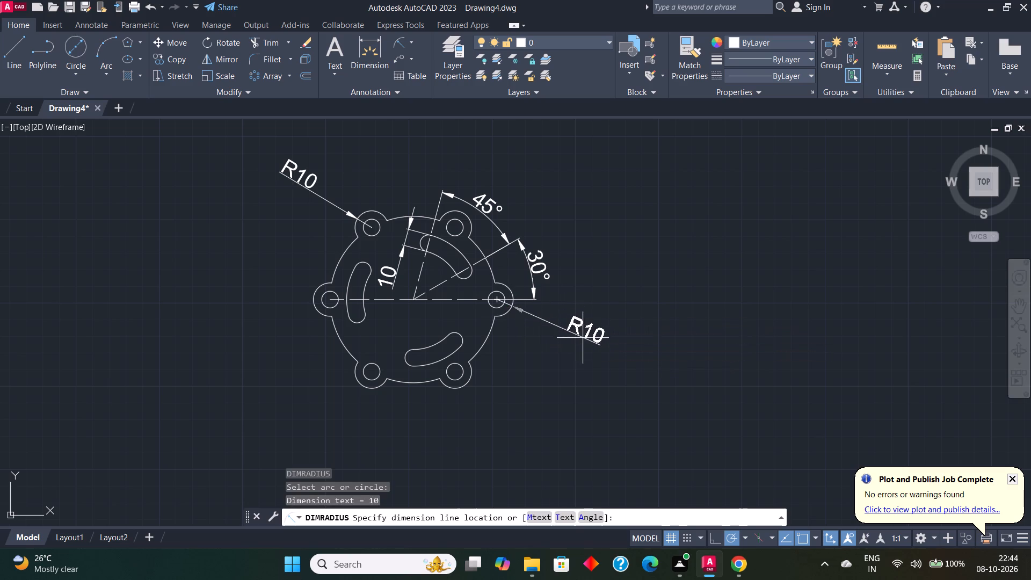
Add a diameter dimension to the hole in the upper-left lobe, placed outside the outline to the left, below the lobe's radius dimension.
{"action": "key", "text": "Return"}
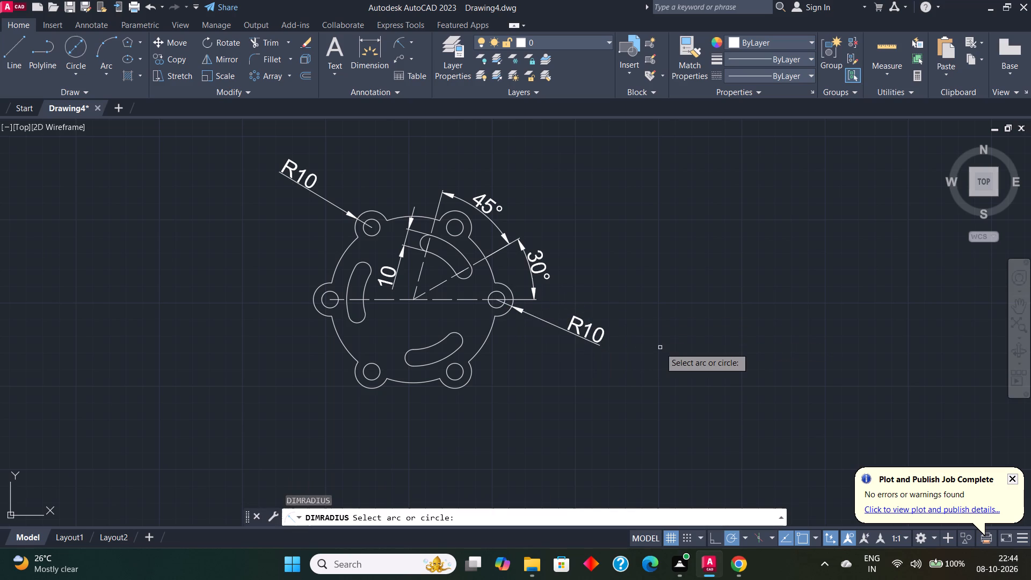
{"action": "left_click", "coordinate": [411, 39]}
{"action": "left_click", "coordinate": [434, 198]}
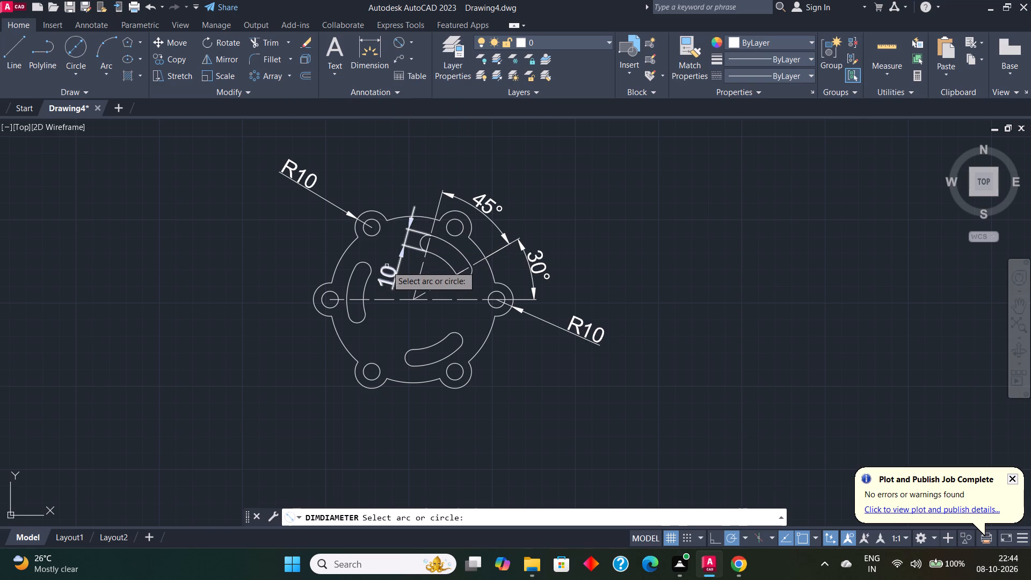
{"action": "left_click", "coordinate": [368, 235]}
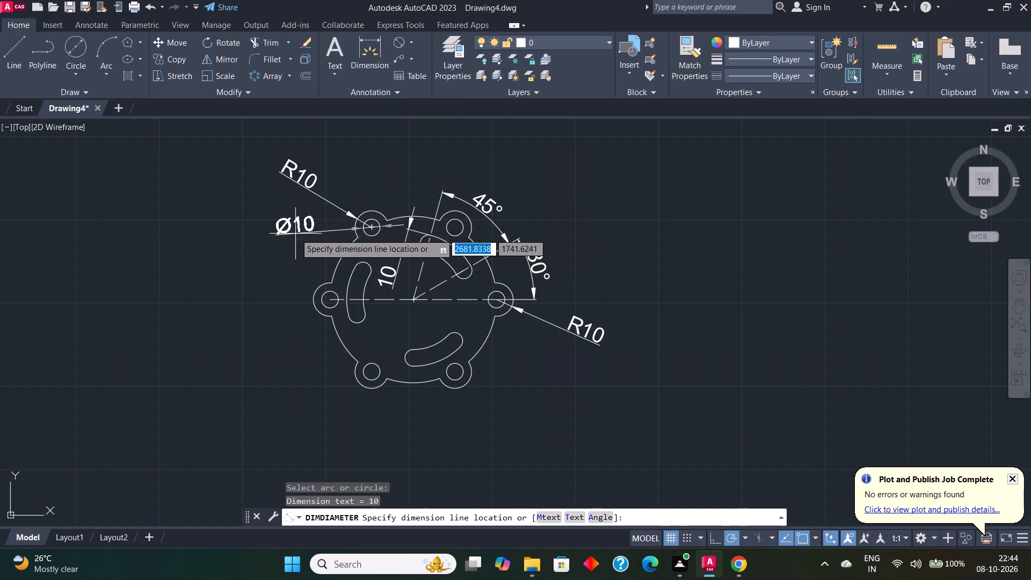
{"action": "left_click", "coordinate": [291, 236]}
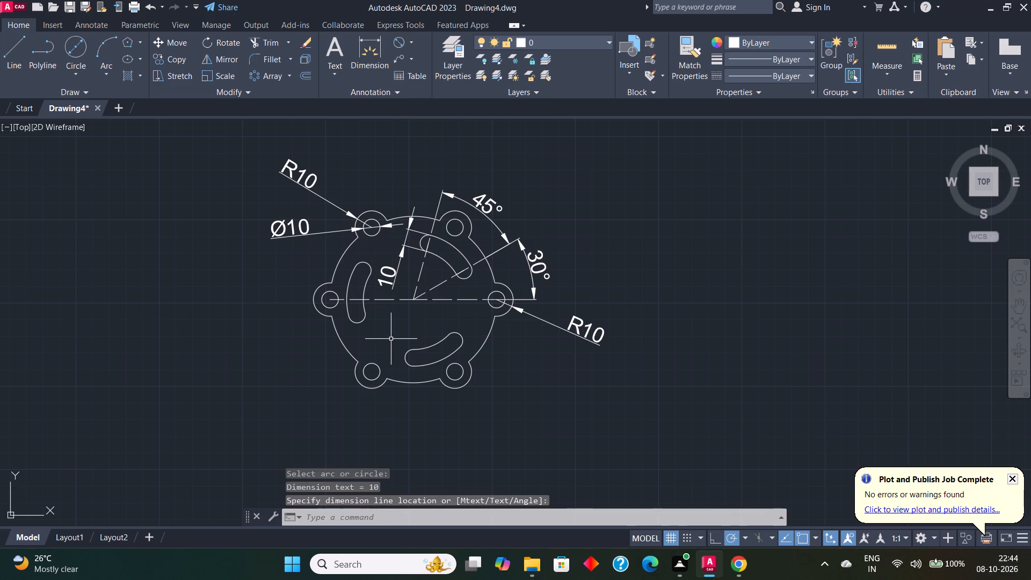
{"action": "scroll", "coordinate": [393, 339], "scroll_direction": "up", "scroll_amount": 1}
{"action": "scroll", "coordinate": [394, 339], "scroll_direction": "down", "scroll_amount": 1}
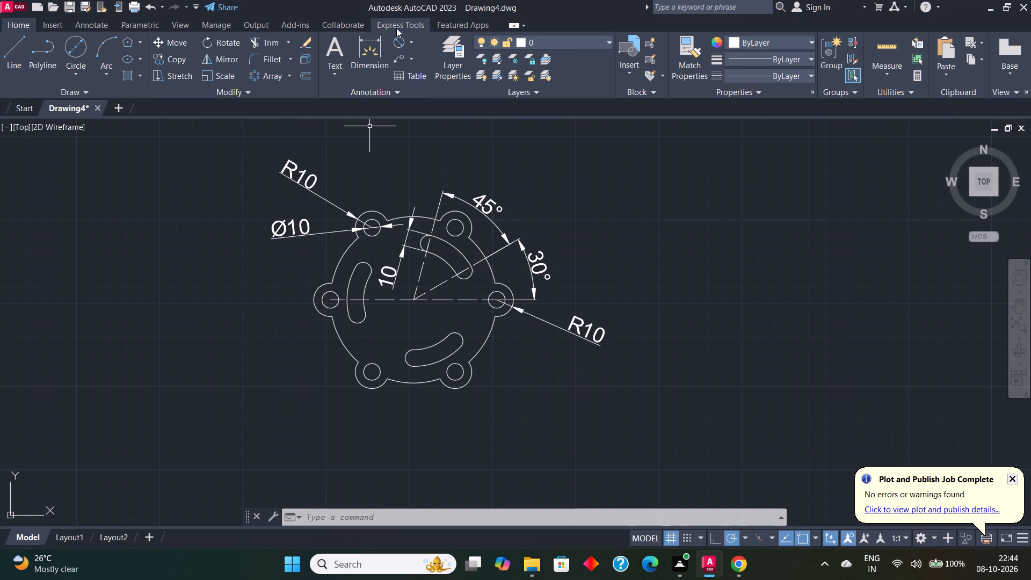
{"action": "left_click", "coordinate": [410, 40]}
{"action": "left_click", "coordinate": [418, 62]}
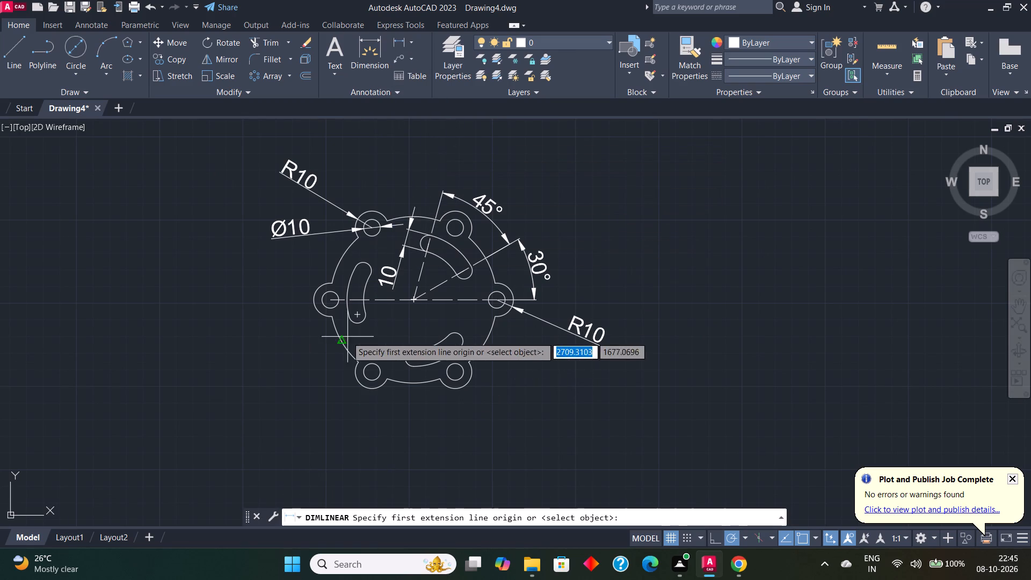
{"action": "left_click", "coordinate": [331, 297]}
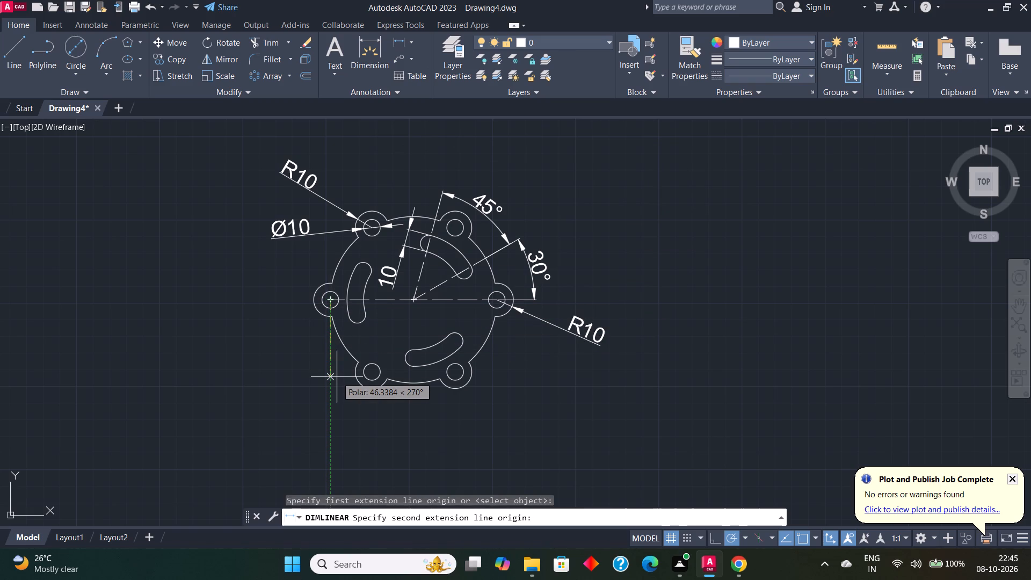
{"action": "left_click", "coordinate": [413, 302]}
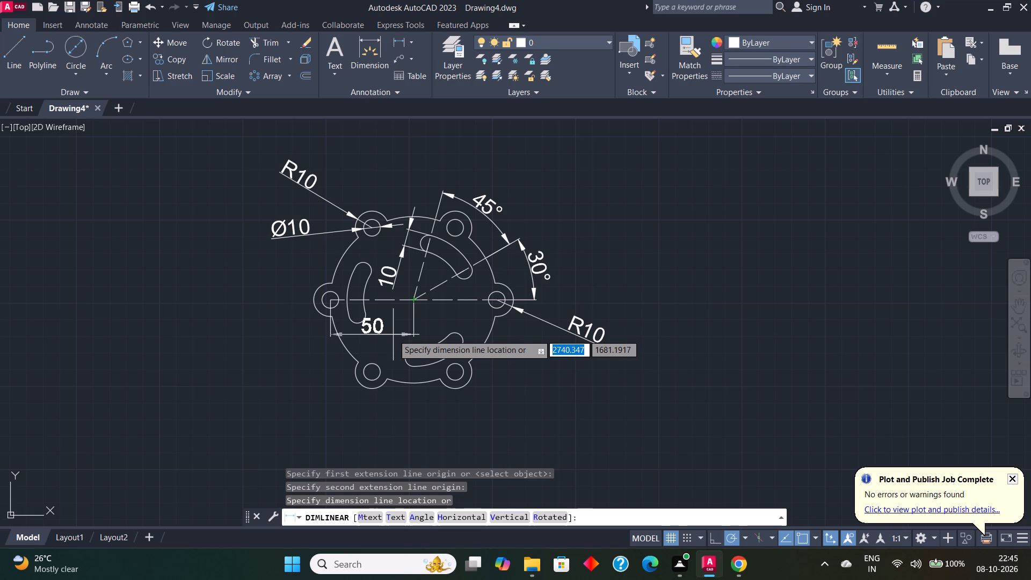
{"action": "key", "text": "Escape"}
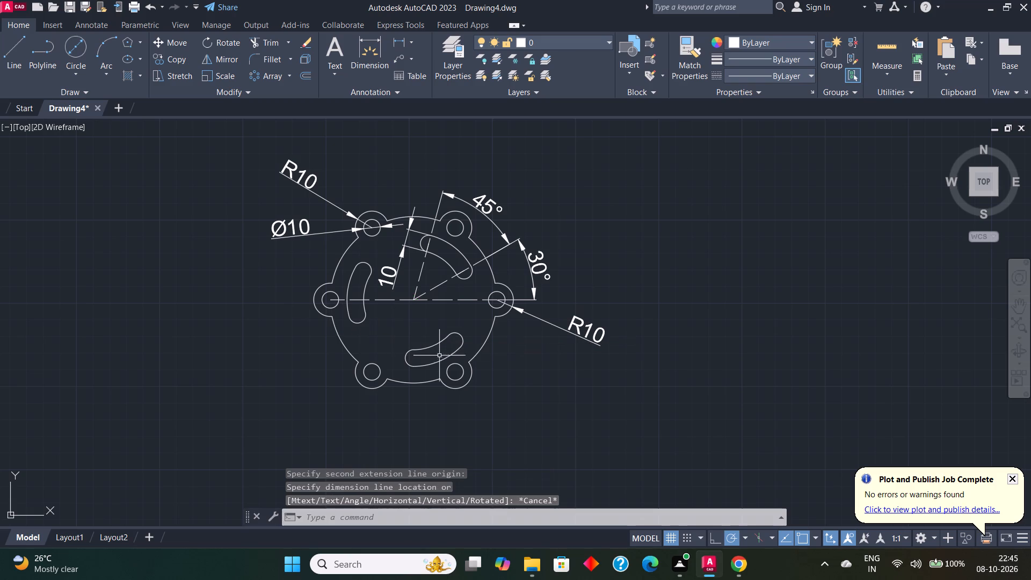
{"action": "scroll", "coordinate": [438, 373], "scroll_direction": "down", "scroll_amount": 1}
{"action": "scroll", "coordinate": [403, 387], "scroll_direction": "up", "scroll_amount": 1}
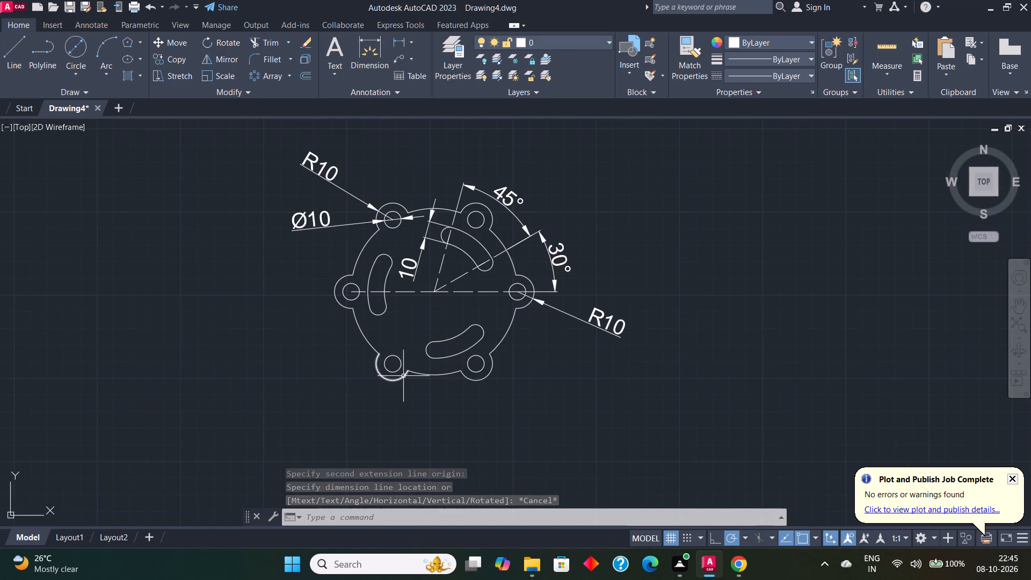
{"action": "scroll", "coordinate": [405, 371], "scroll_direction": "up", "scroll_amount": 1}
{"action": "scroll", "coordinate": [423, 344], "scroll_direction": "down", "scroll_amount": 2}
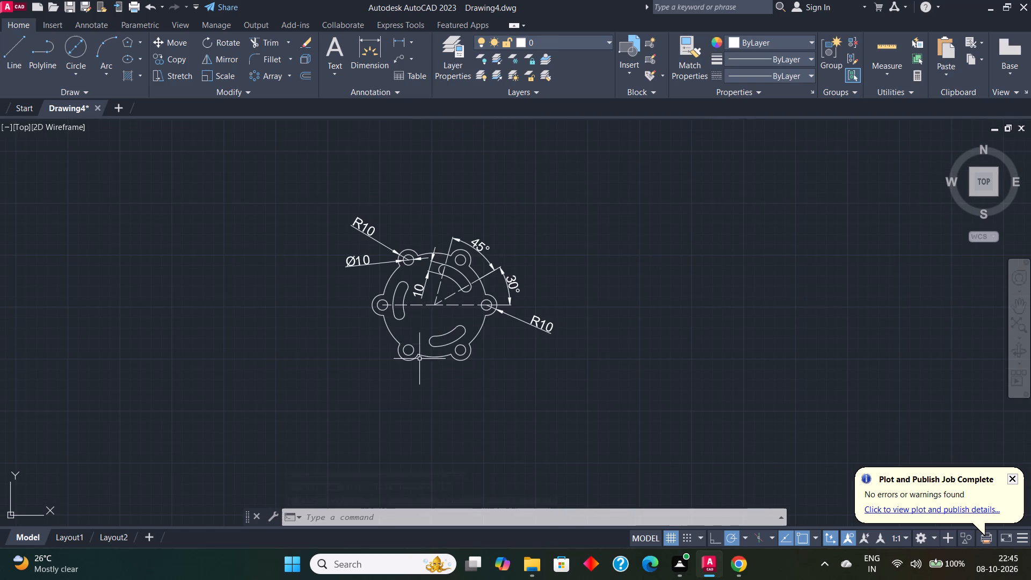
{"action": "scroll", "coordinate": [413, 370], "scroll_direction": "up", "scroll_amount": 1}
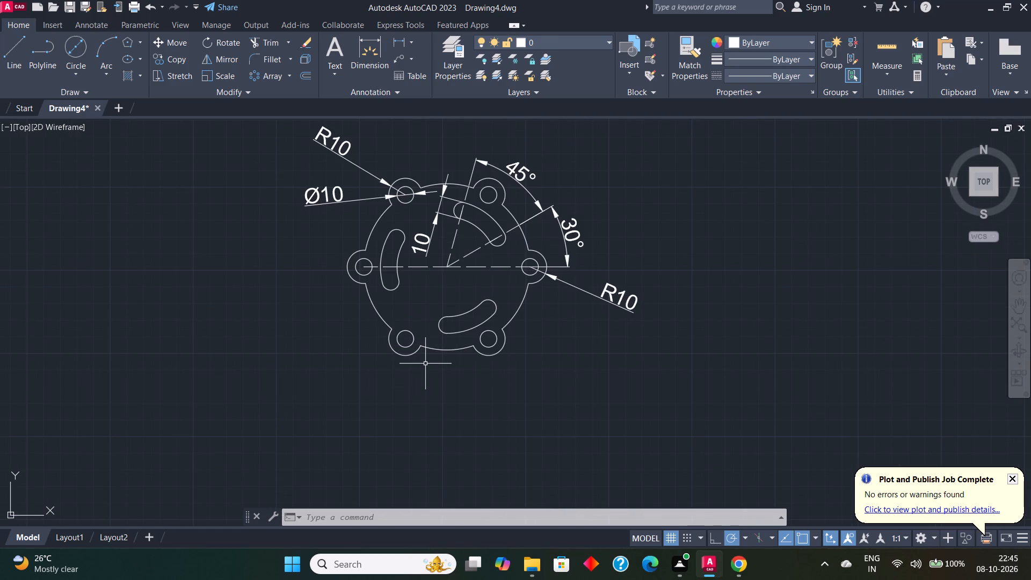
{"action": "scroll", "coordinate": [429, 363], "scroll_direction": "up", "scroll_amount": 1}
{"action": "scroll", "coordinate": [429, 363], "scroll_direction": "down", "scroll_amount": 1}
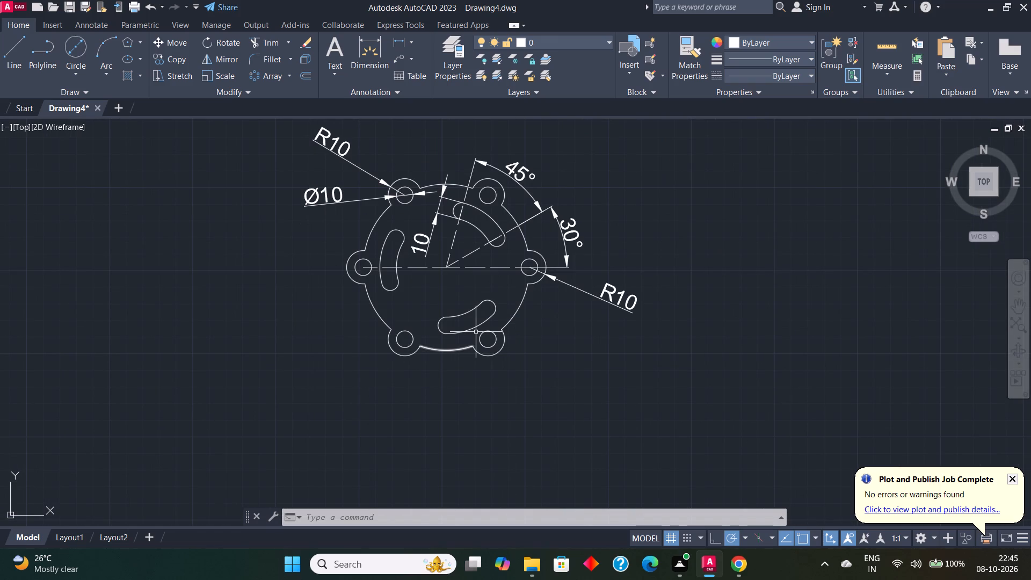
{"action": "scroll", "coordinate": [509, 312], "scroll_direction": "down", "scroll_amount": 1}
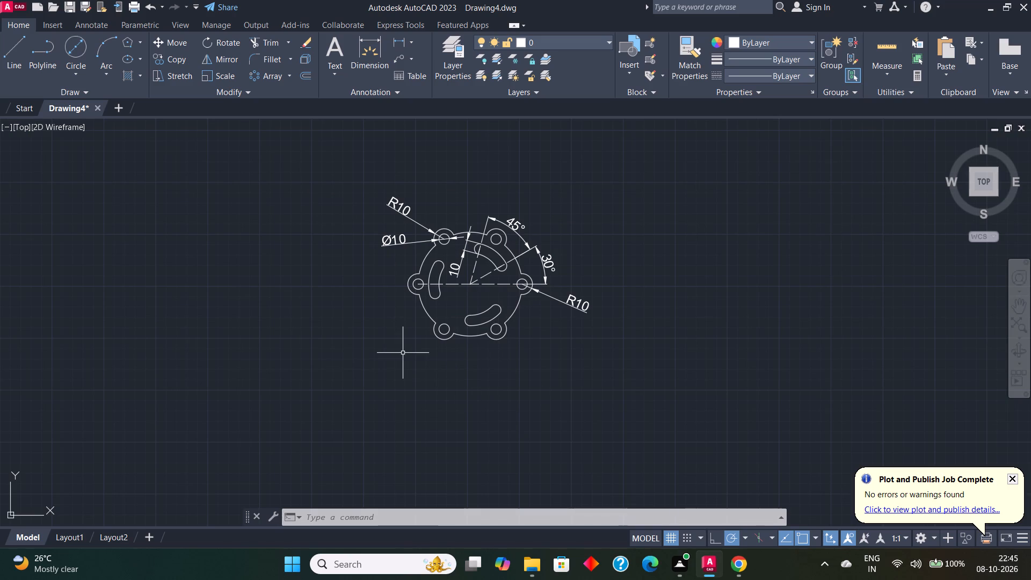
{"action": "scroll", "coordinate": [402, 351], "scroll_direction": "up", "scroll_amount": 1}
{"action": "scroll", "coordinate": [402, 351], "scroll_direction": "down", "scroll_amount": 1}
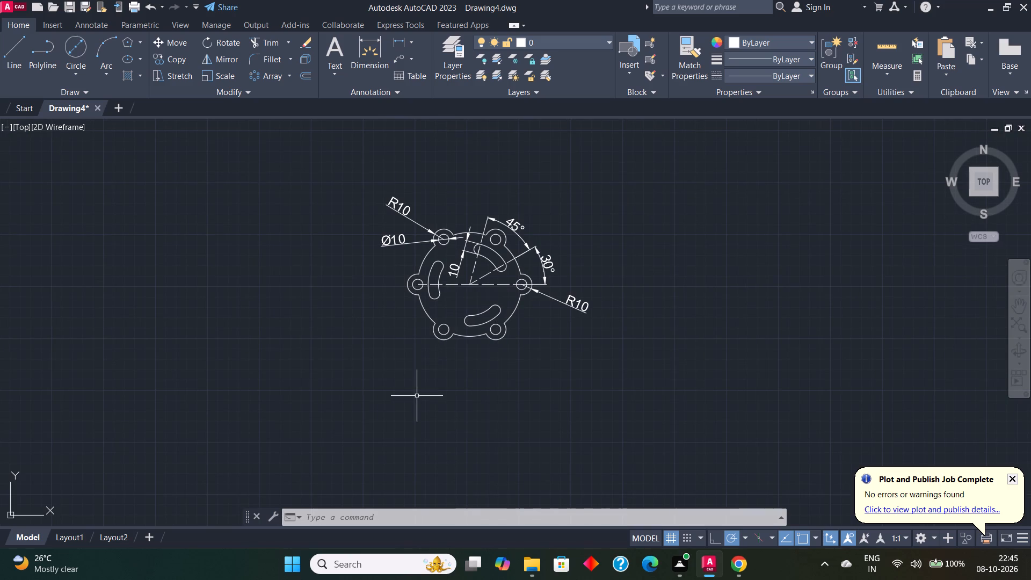
Turn off log file recording with the LOGFILEOFF command.
{"action": "left_click", "coordinate": [379, 517]}
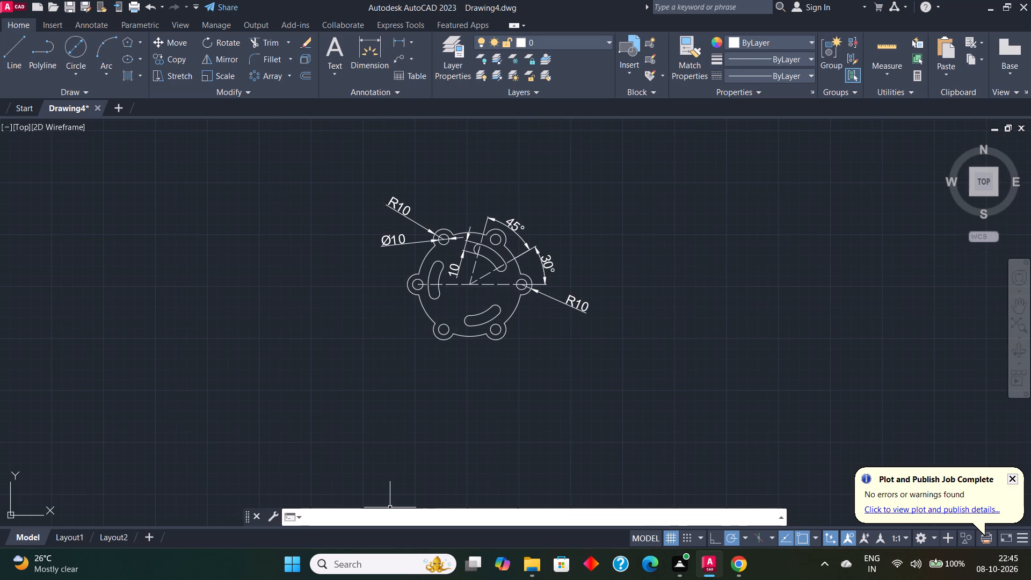
{"action": "type", "text": "log"}
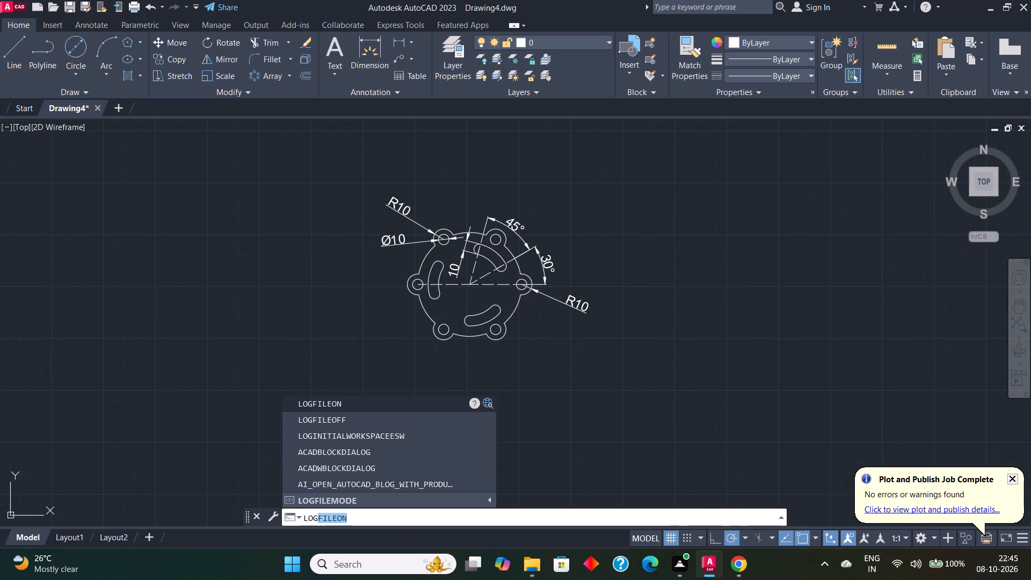
{"action": "left_click", "coordinate": [348, 422]}
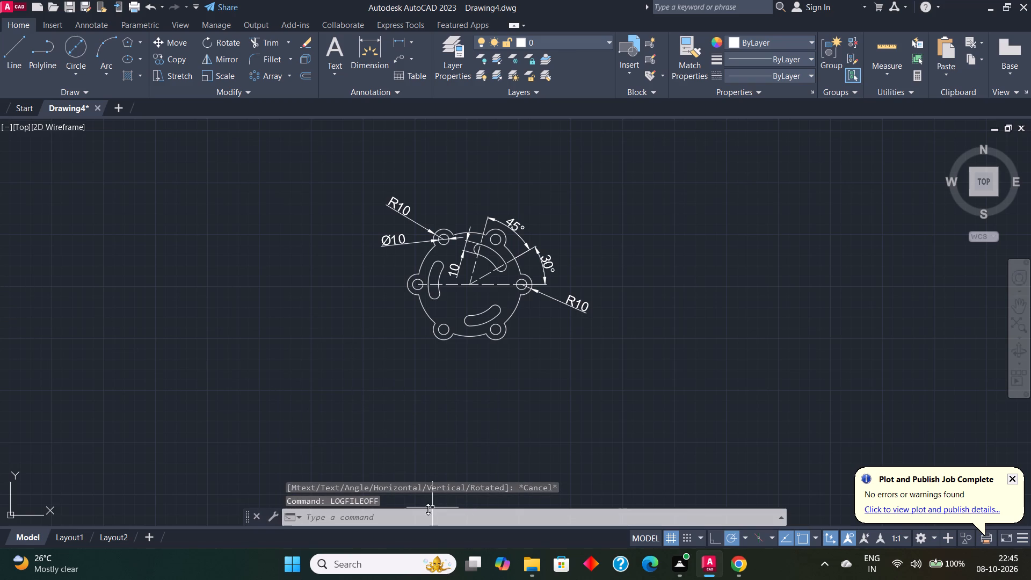
Save the drawing in the tryfuji folder under the name "positioning flange".
{"action": "left_click", "coordinate": [359, 516]}
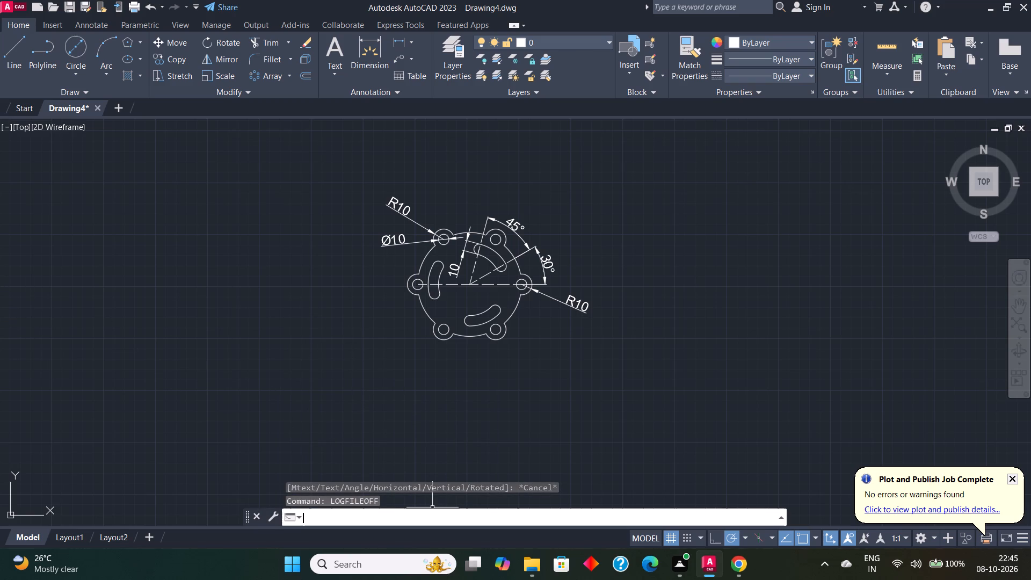
{"action": "key", "text": "ctrl+s"}
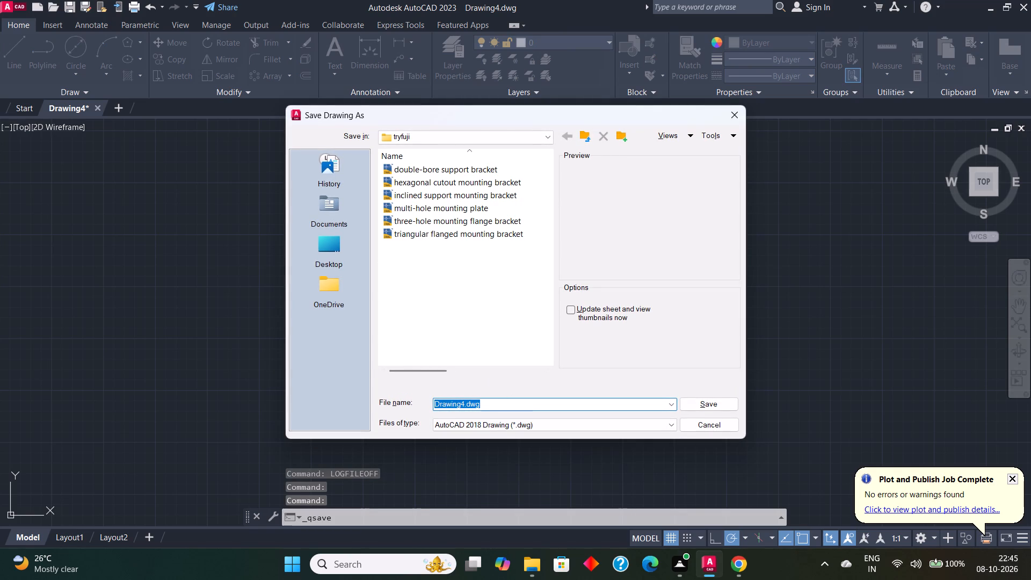
{"action": "key", "text": "BackSpace"}
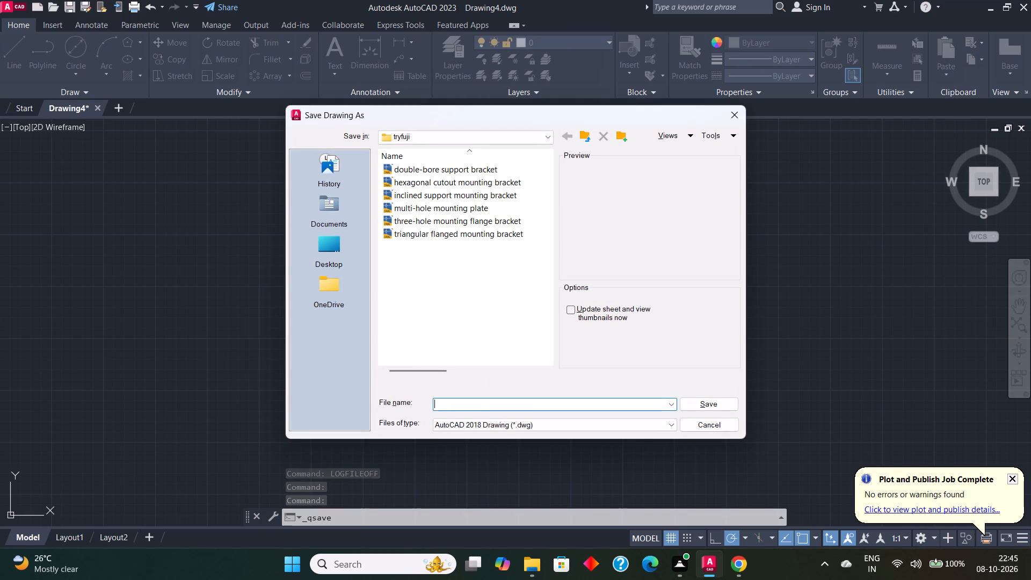
{"action": "type", "text": "posi"}
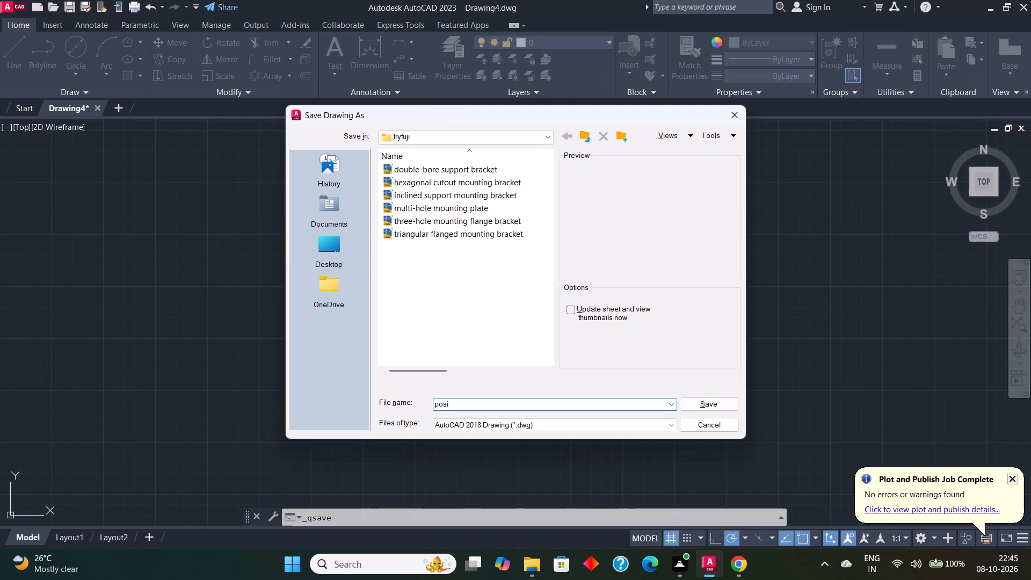
{"action": "type", "text": "tio"}
{"action": "type", "text": "ning flan"}
{"action": "type", "text": "ge"}
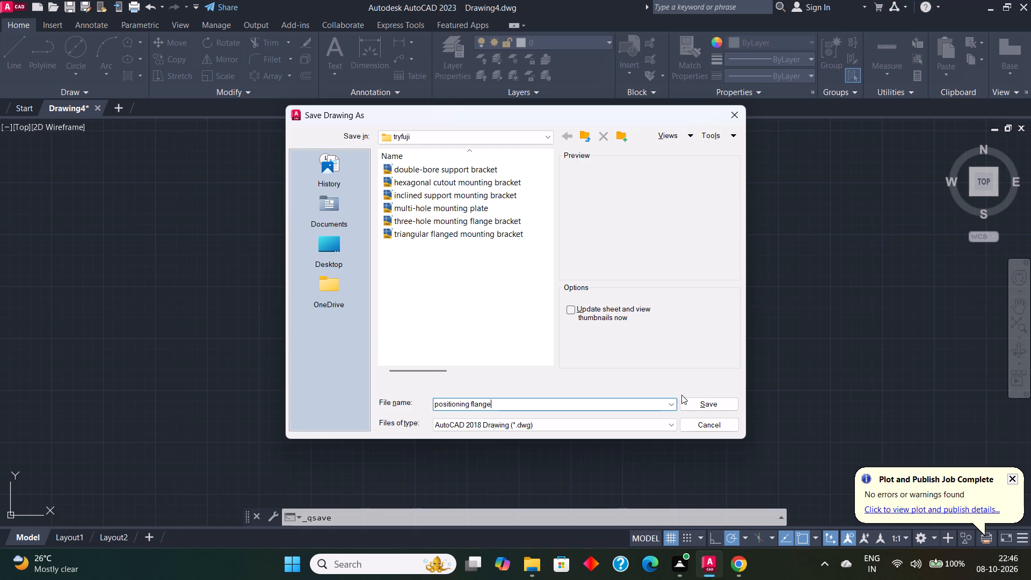
{"action": "left_click", "coordinate": [705, 404]}
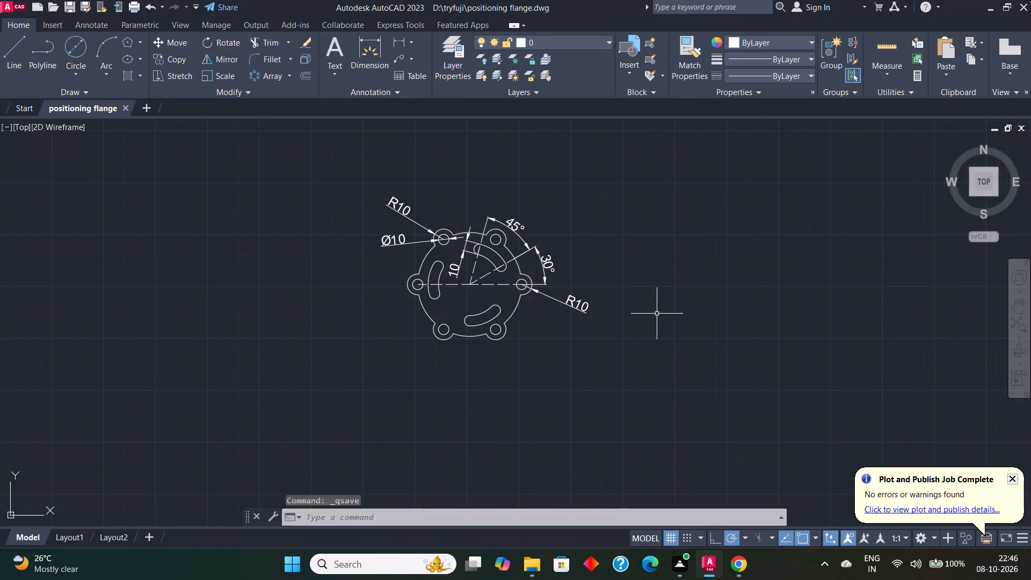
Set up a plot with DWG To PDF.pc3, landscape orientation and ISO expand A4 (297.00 x 210.00 MM) paper, with the plot centred.
{"action": "type", "text": "plot"}
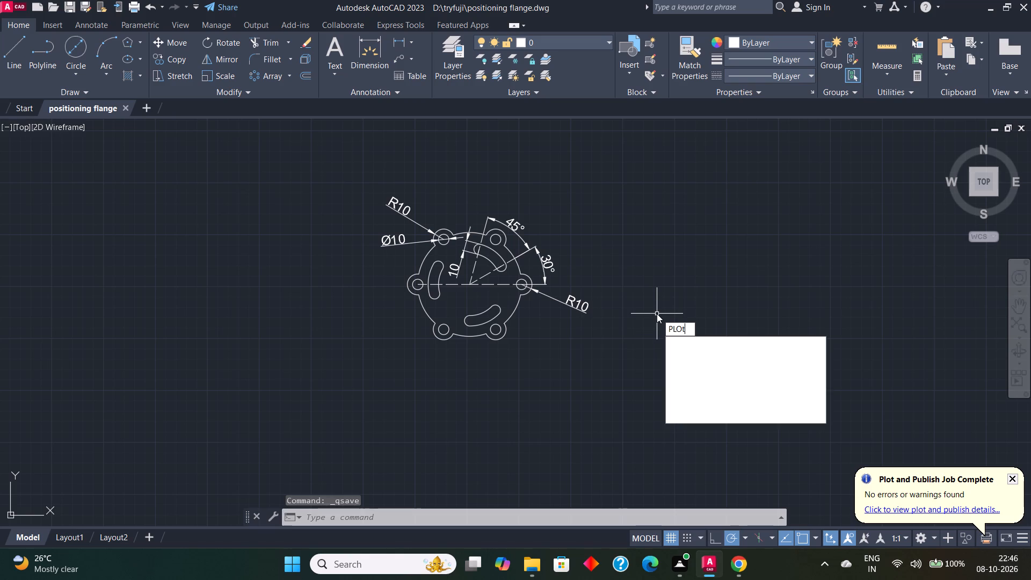
{"action": "left_click", "coordinate": [700, 339]}
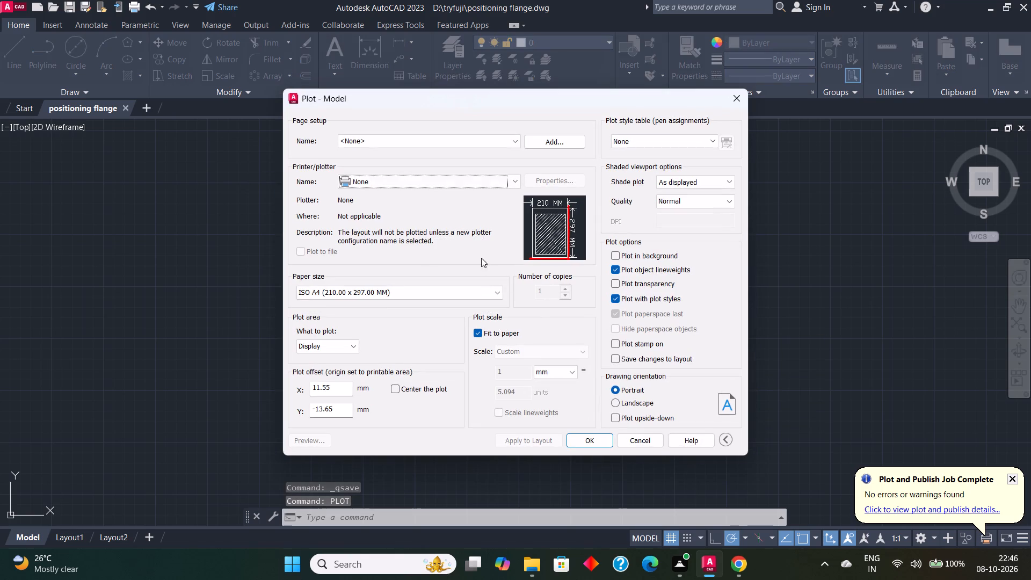
{"action": "left_click", "coordinate": [446, 180]}
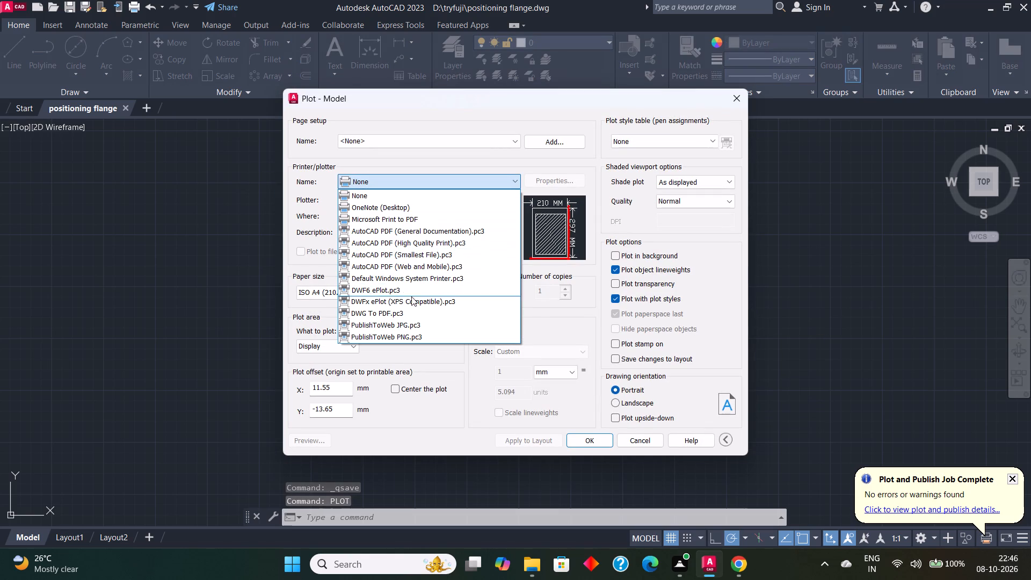
{"action": "left_click", "coordinate": [410, 315]}
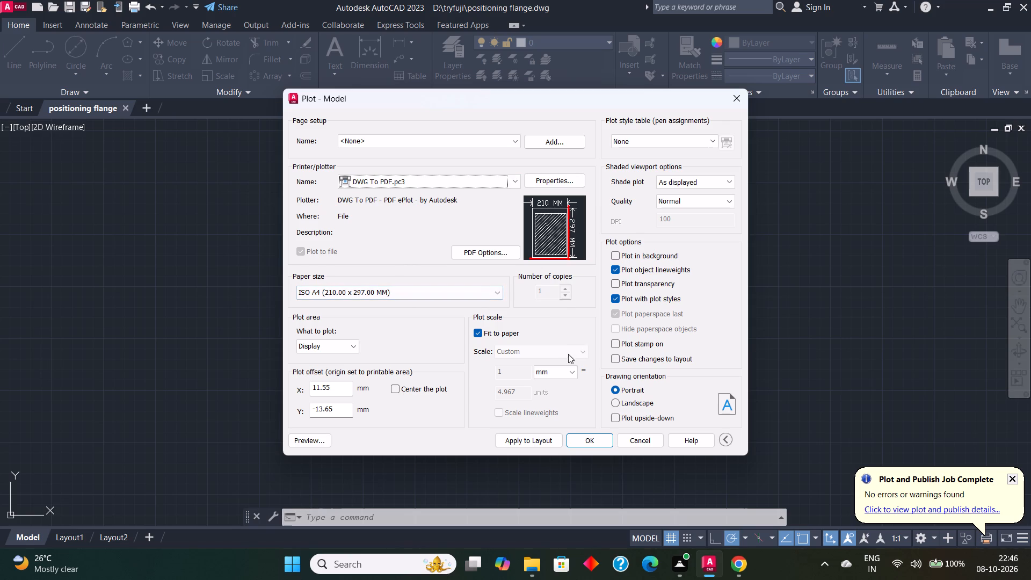
{"action": "left_click", "coordinate": [615, 402]}
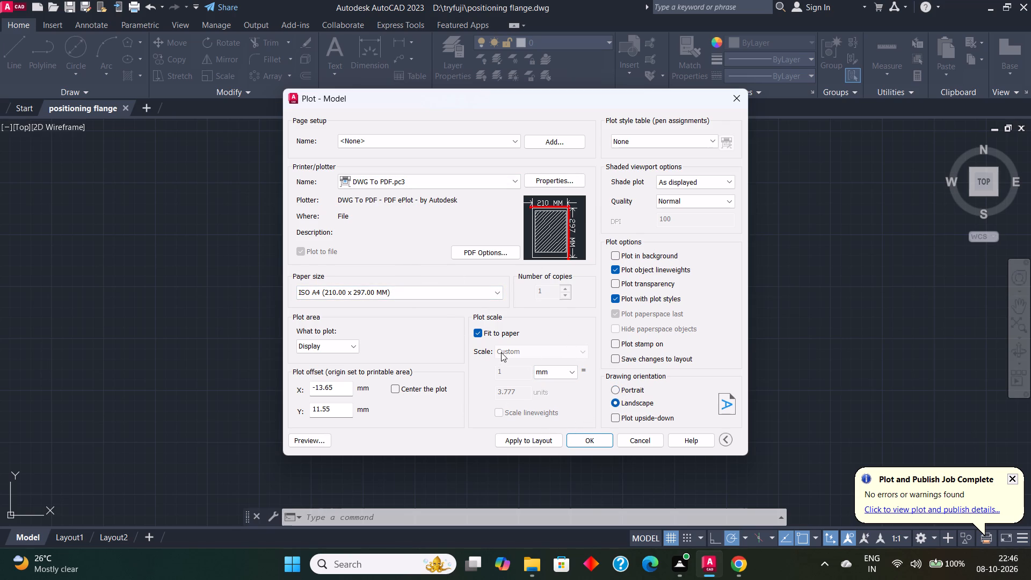
{"action": "left_click", "coordinate": [404, 293]}
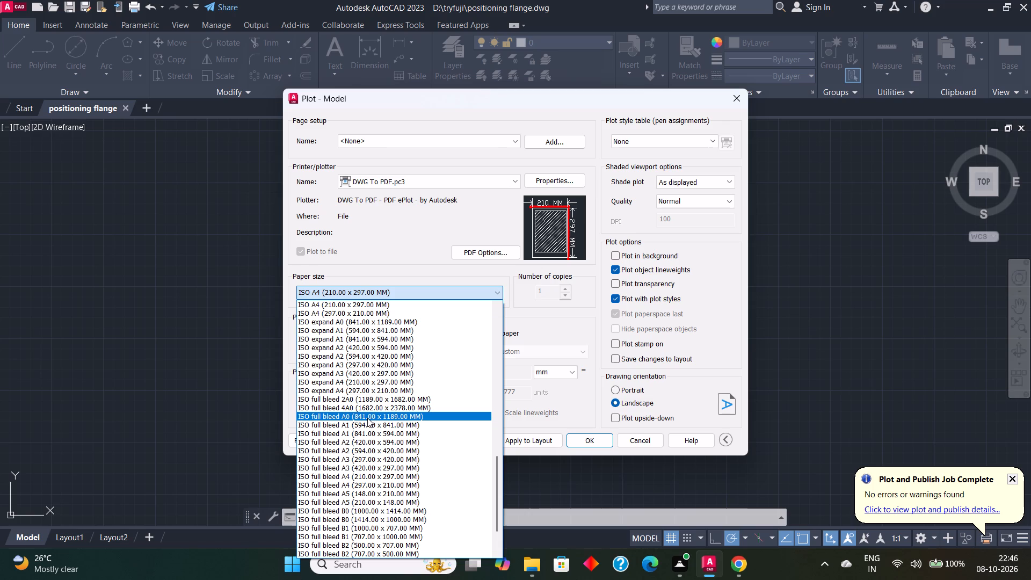
{"action": "left_click", "coordinate": [375, 388]}
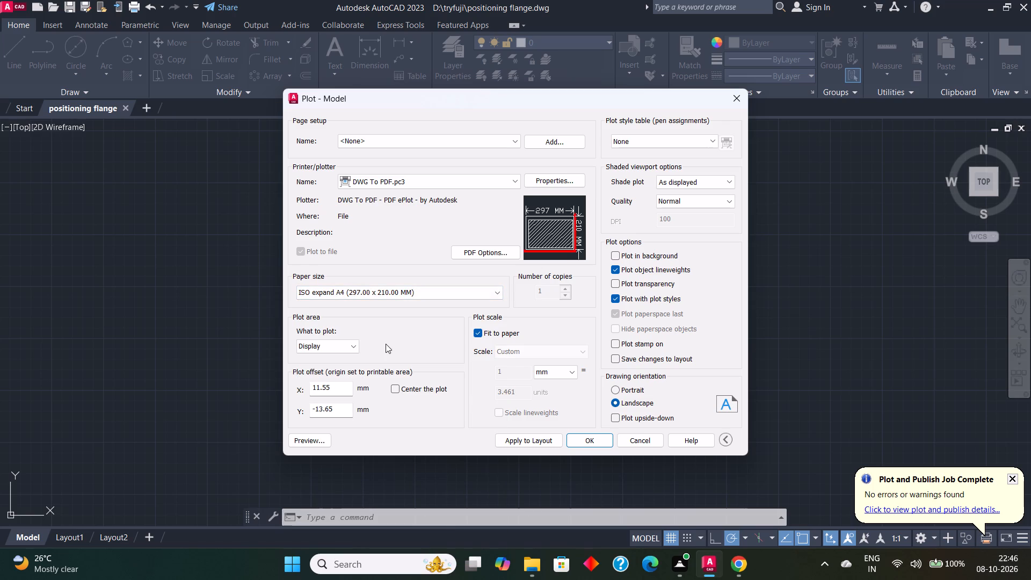
{"action": "scroll", "coordinate": [556, 400], "scroll_direction": "down", "scroll_amount": 1}
{"action": "left_click", "coordinate": [397, 391]}
Set the plot area to a window enclosing the whole flange and all its dimensions.
{"action": "left_click", "coordinate": [329, 347]}
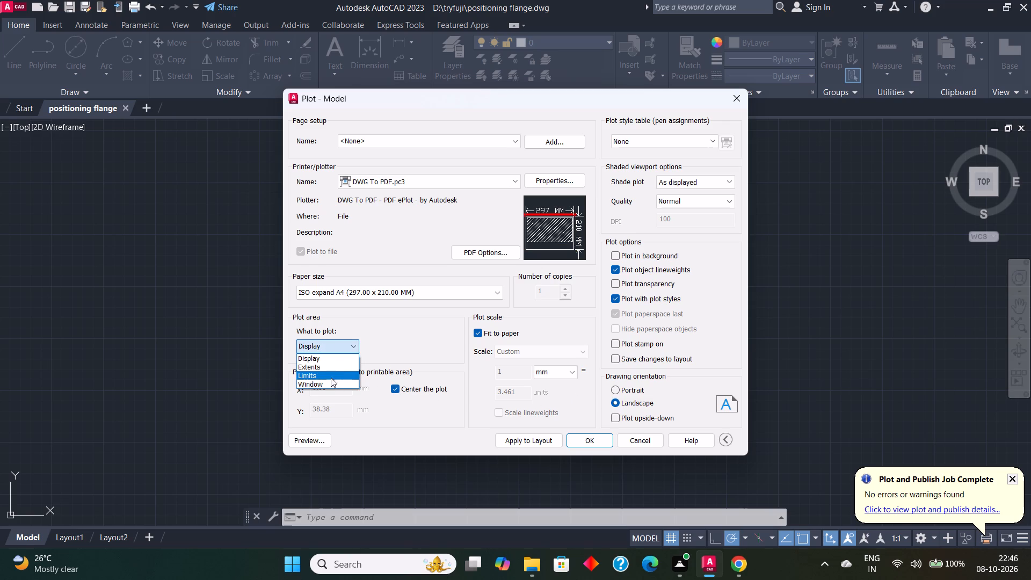
{"action": "left_click", "coordinate": [331, 379]}
{"action": "left_click", "coordinate": [331, 345]}
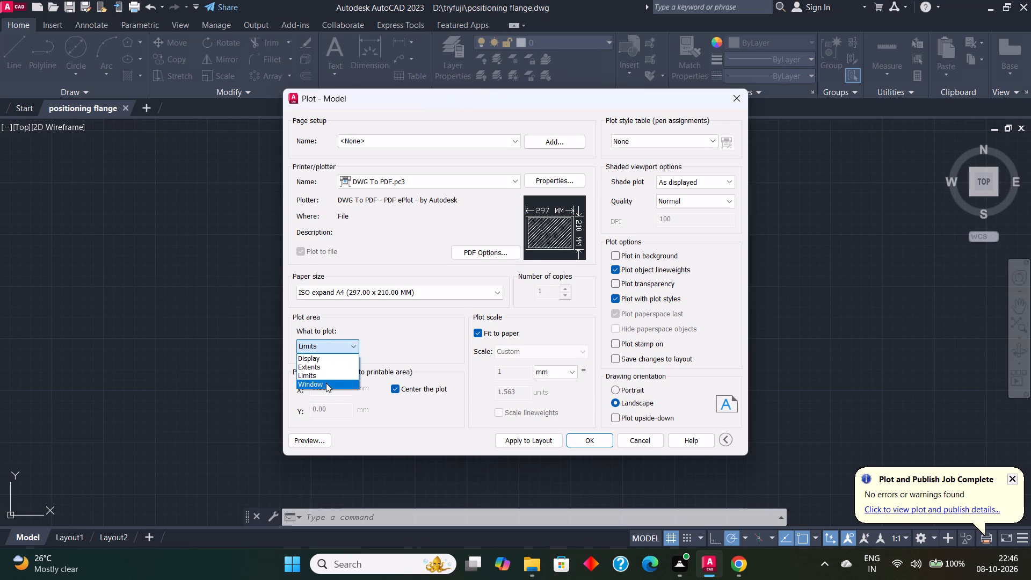
{"action": "left_click", "coordinate": [326, 383]}
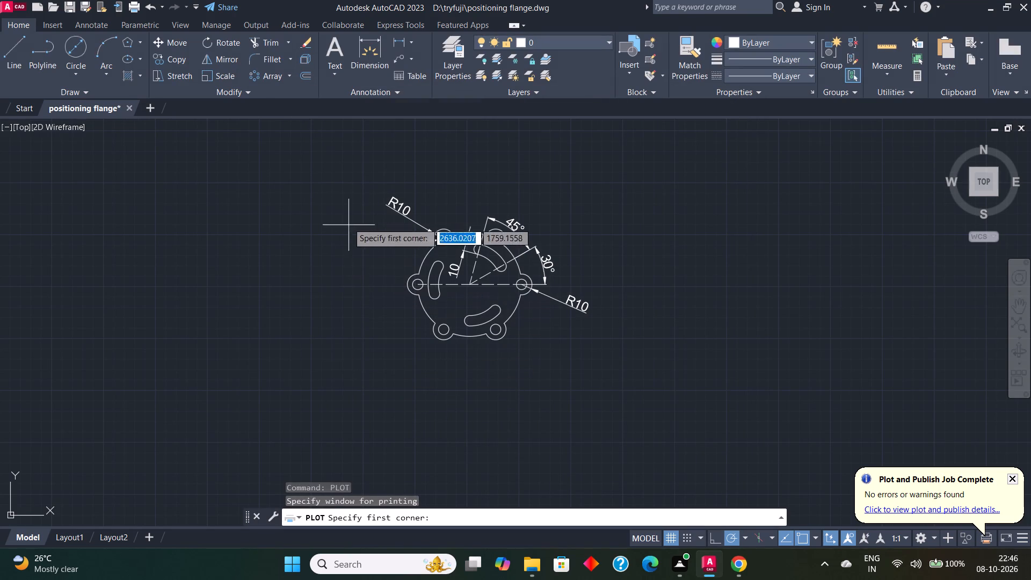
{"action": "left_click_drag", "start_coordinate": [323, 170], "coordinate": [627, 388]}
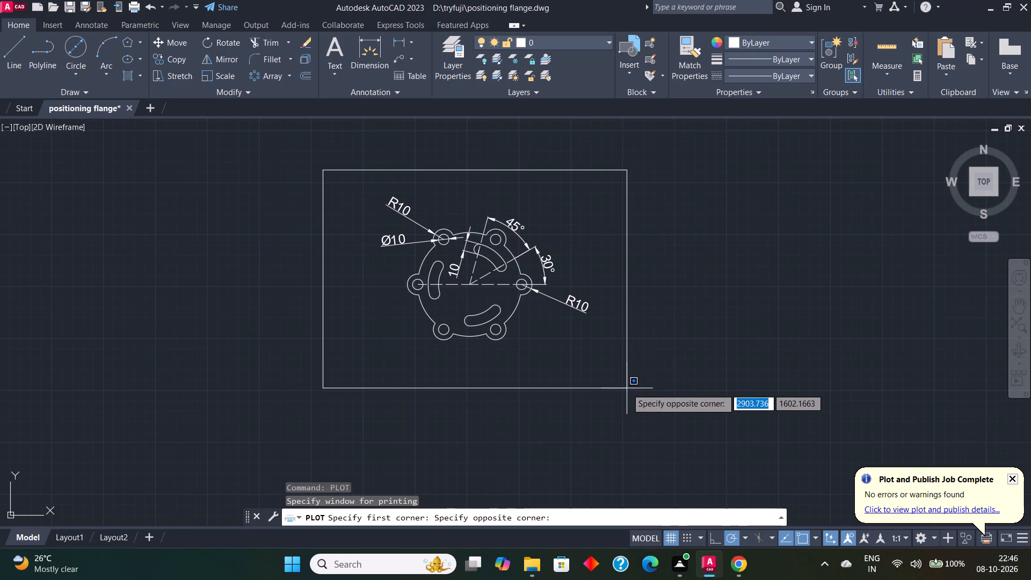
{"action": "left_click", "coordinate": [627, 388]}
{"action": "scroll", "coordinate": [517, 316], "scroll_direction": "down", "scroll_amount": 2}
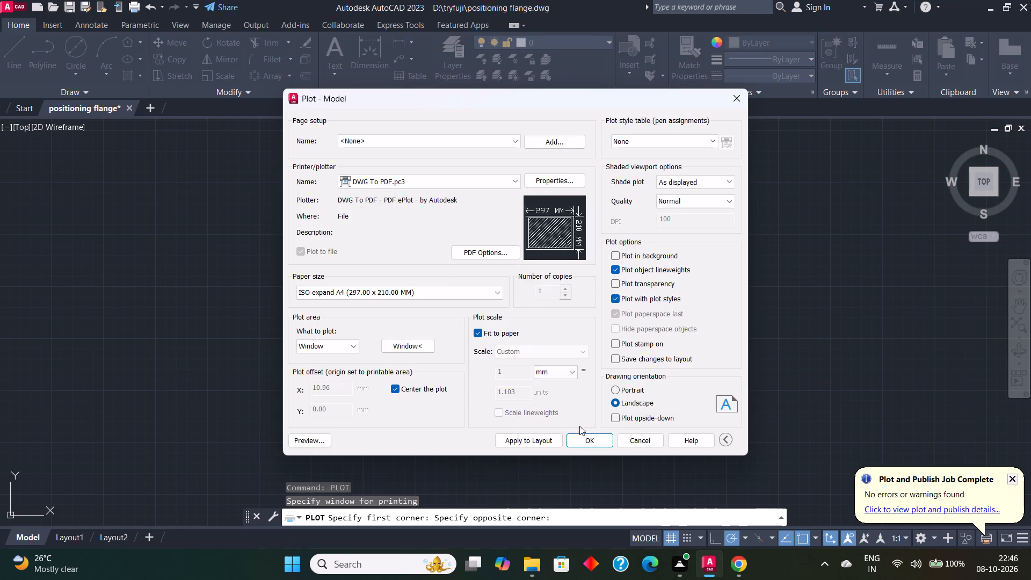
Plot the drawing to positioning flange-Model.pdf in the tryfuji folder and close the PDF that opens.
{"action": "left_click", "coordinate": [582, 440]}
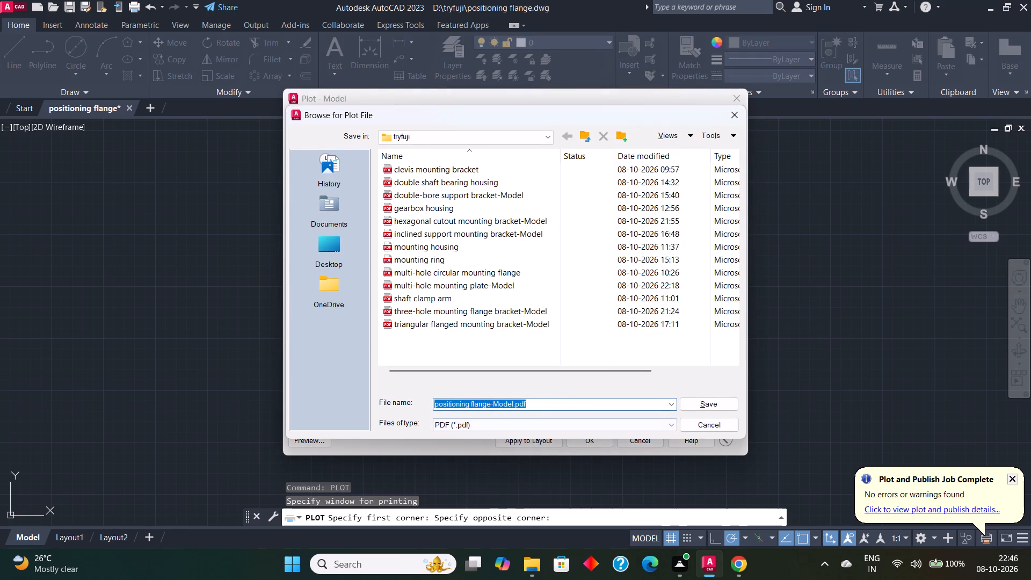
{"action": "left_click", "coordinate": [700, 404]}
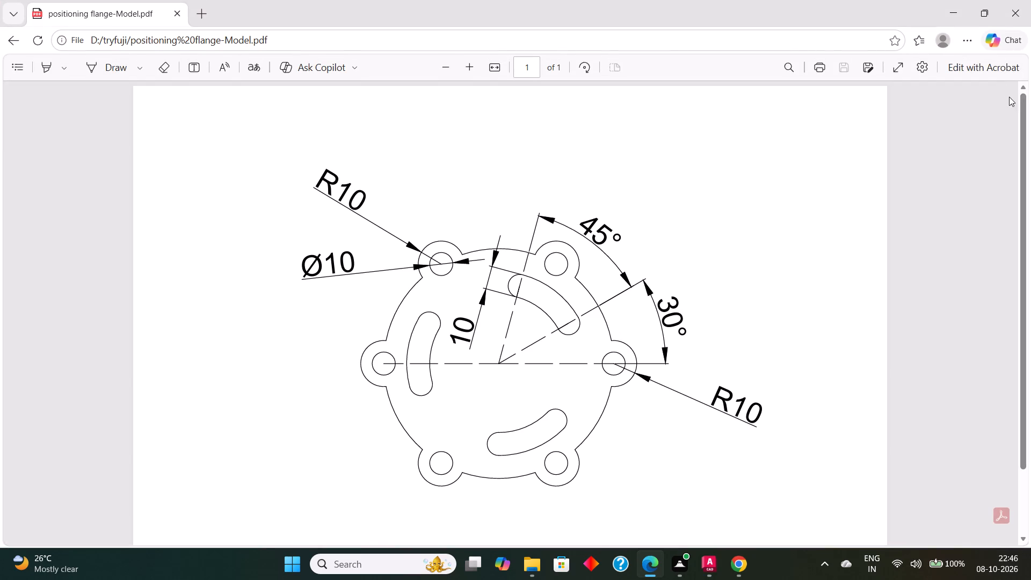
{"action": "left_click", "coordinate": [1012, 21]}
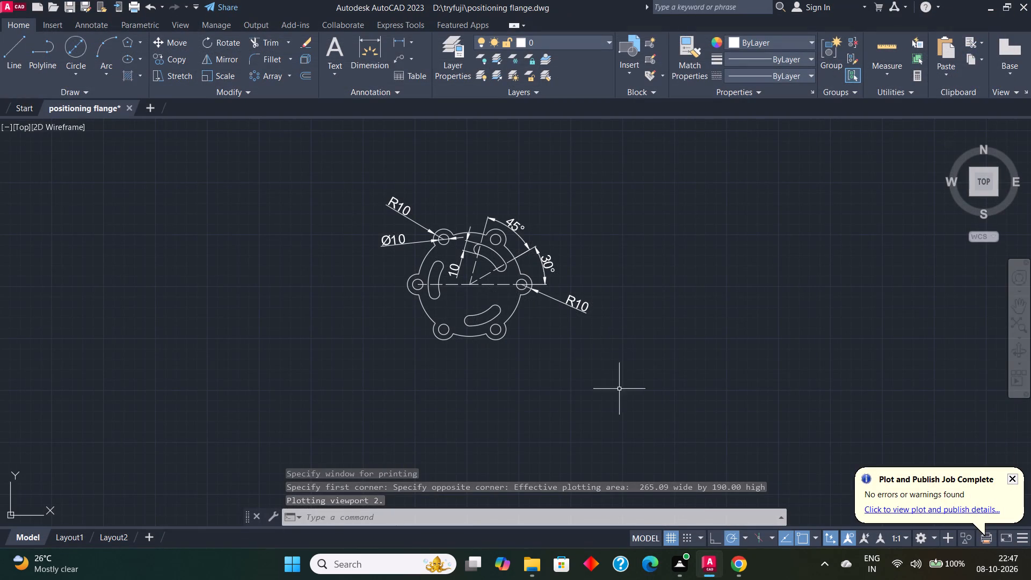